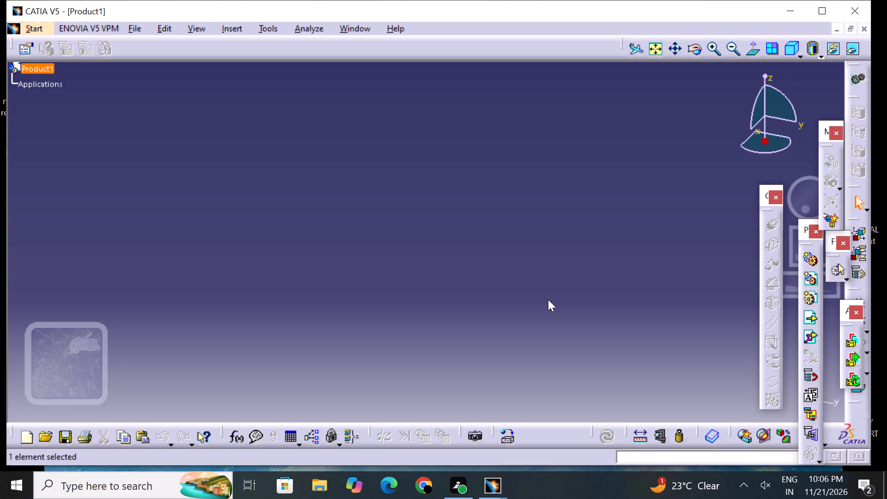
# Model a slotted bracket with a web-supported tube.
# Close the empty Product1 document while keeping the application open.
pyautogui.click(863, 27)
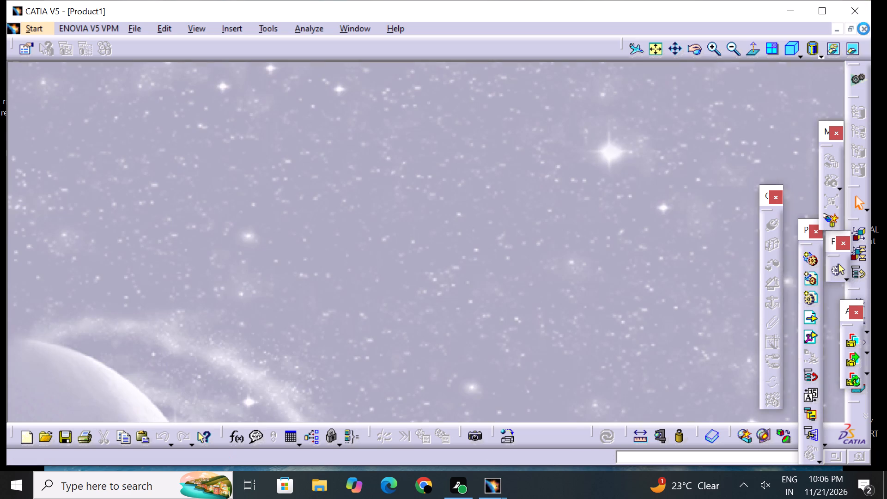
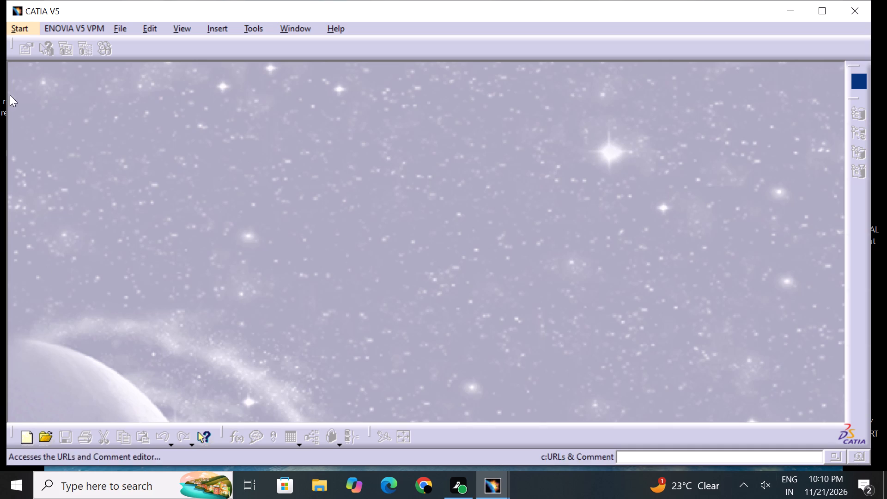
# Bring up the choice of Mechanical Design workbenches.
pyautogui.click(27, 27)
pyautogui.click(91, 67)
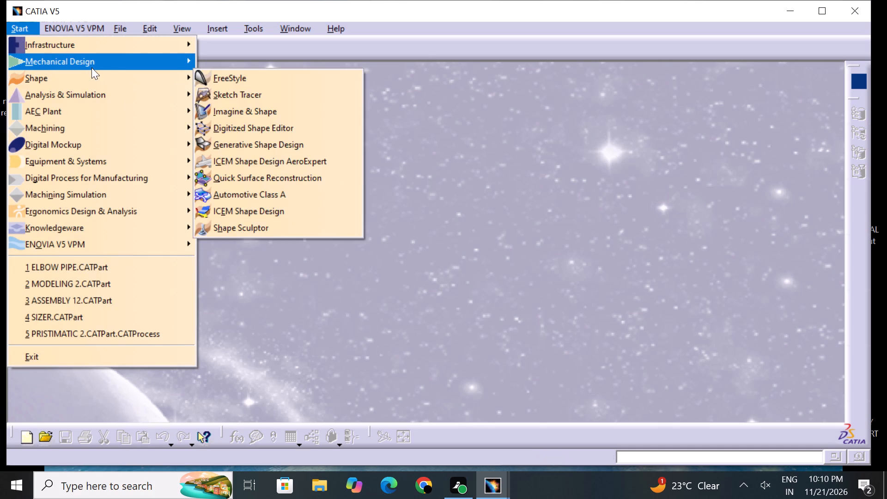
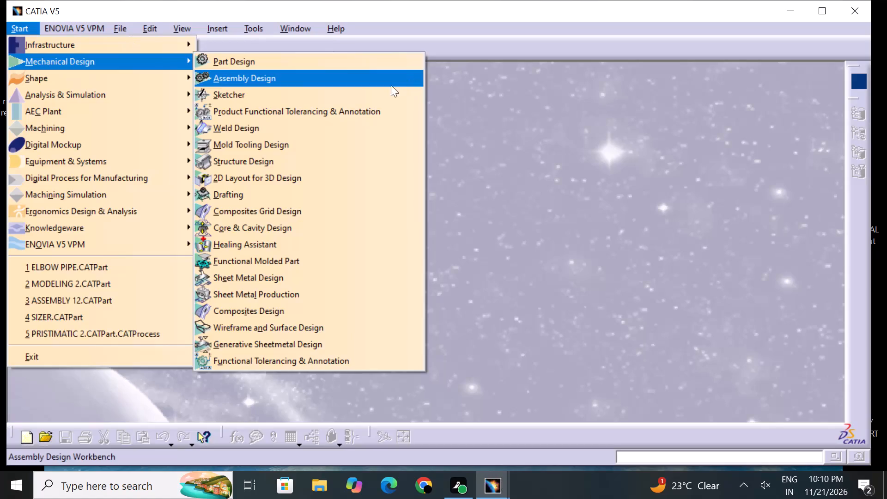
# Create a new part in the Part Design workbench with hybrid design enabled, keeping the default part name.
pyautogui.click(269, 65)
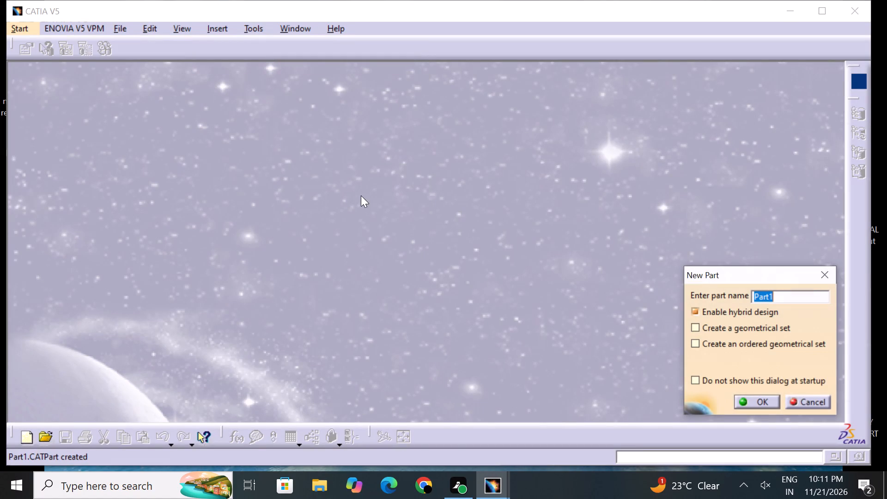
pyautogui.click(759, 399)
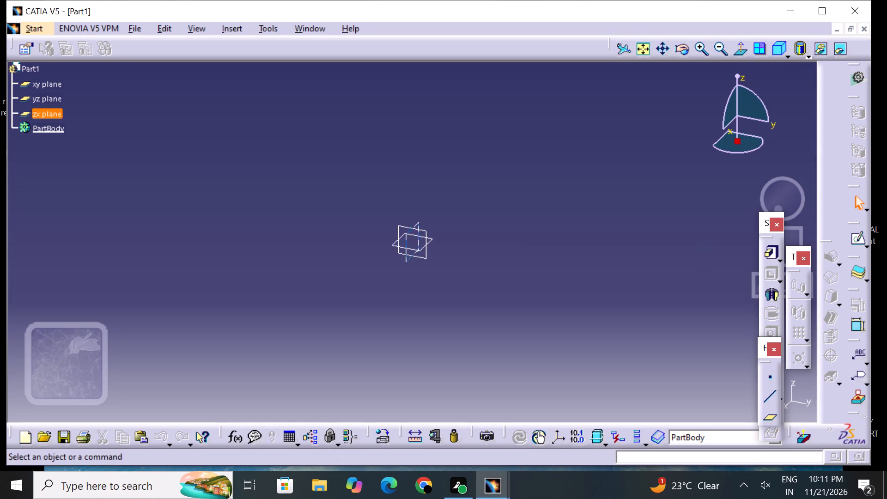
# Sketch a rectangle about 190 mm wide and 100 mm high around the origin on the xy plane.
pyautogui.click(432, 241)
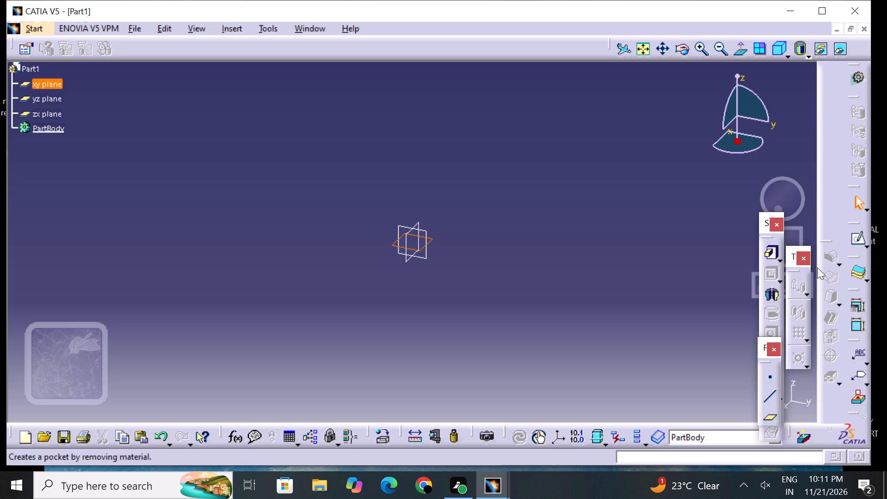
pyautogui.click(853, 245)
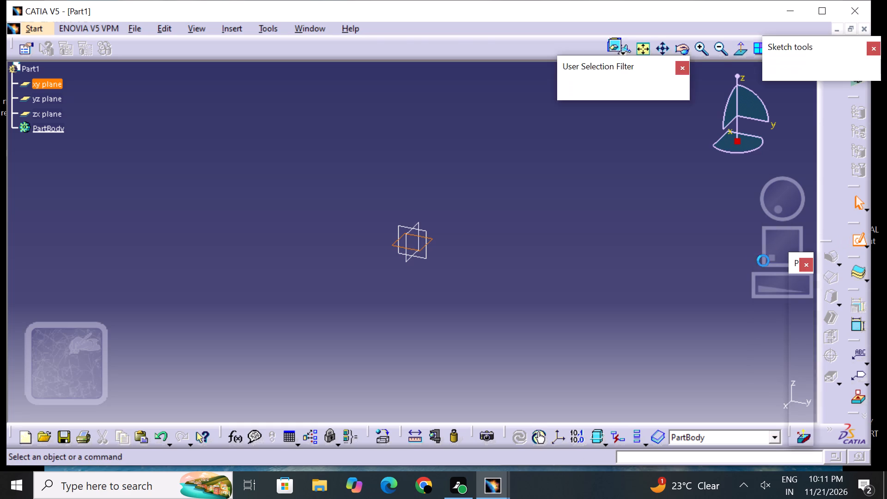
pyautogui.click(802, 315)
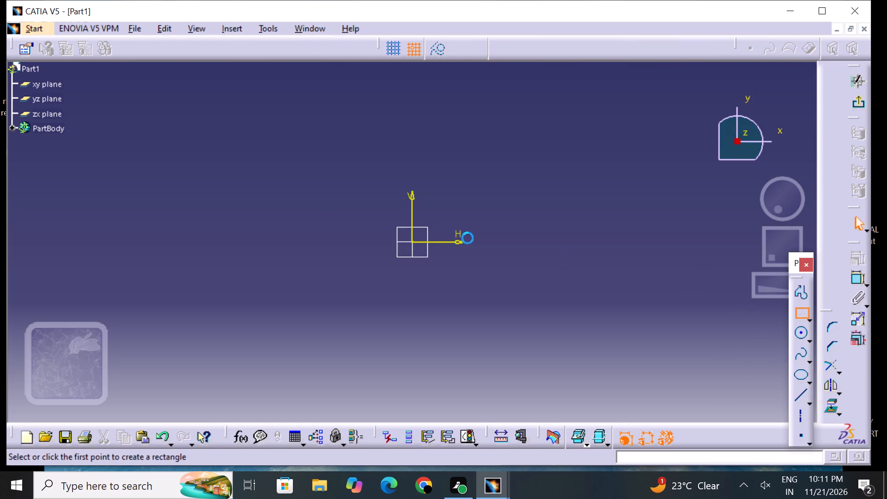
pyautogui.moveTo(277, 170); pyautogui.dragTo(296, 183)
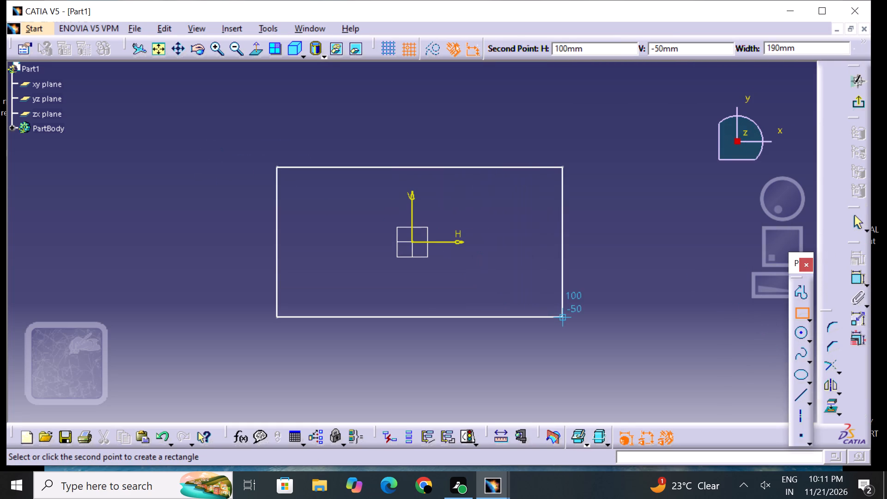
pyautogui.click(568, 317)
pyautogui.click(620, 325)
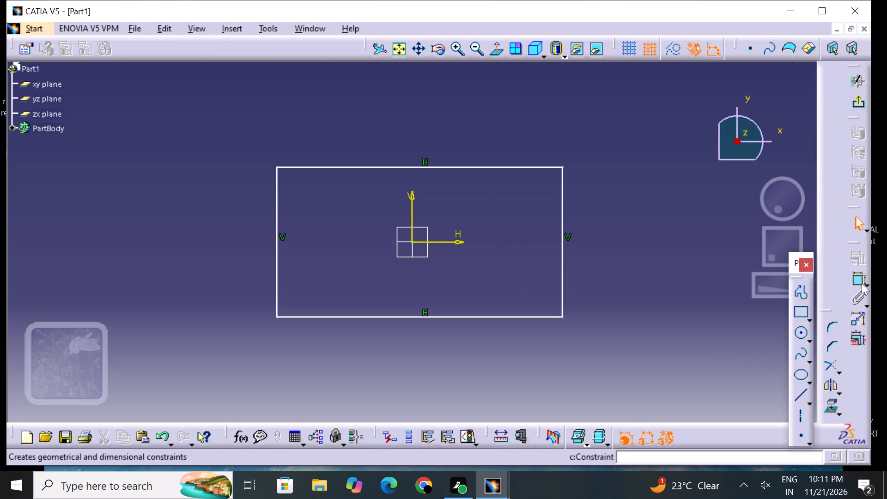
# Dimension the rectangle's lower horizontal edge and set its length to 200 mm.
pyautogui.moveTo(862, 282); pyautogui.dragTo(857, 284)
pyautogui.click(483, 317)
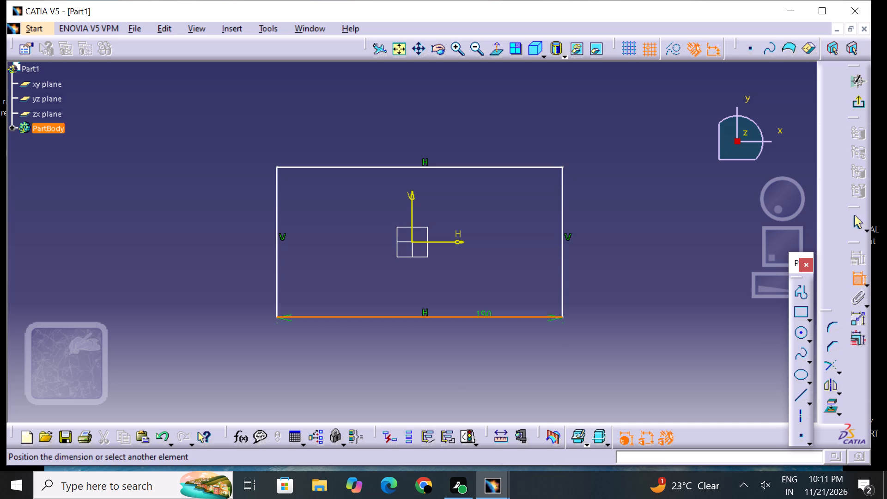
pyautogui.click(417, 338)
pyautogui.doubleClick(422, 338)
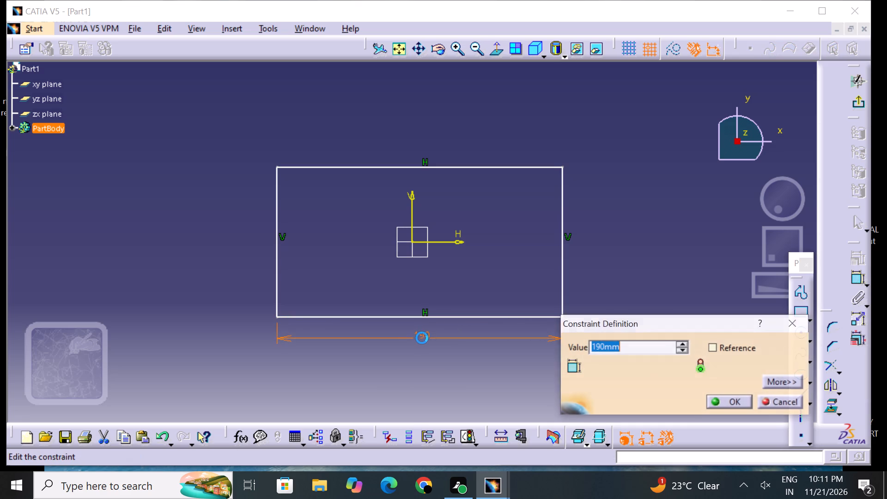
pyautogui.press('BackSpace')
pyautogui.write('200')
pyautogui.press('Return')
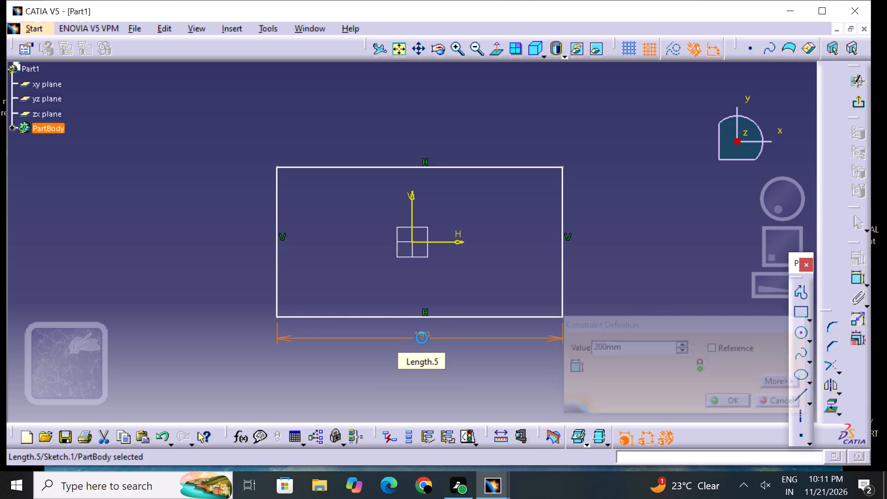
pyautogui.click(614, 347)
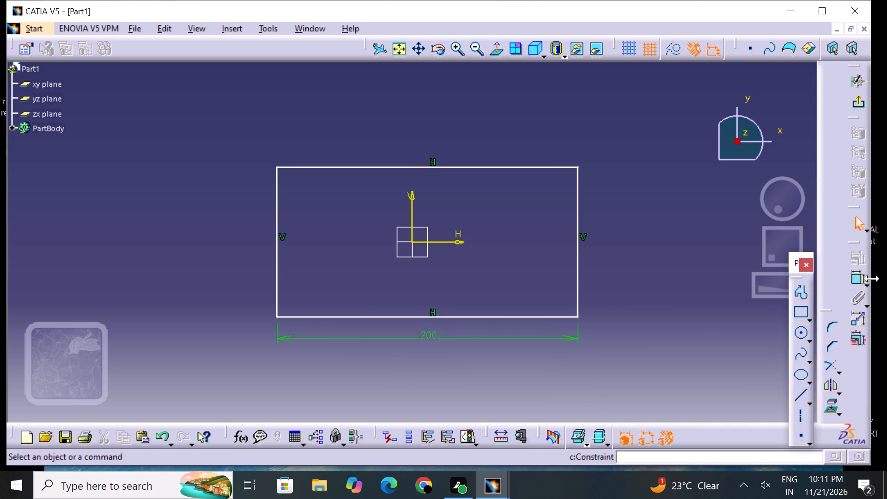
# Add a length dimension to the rectangle's right vertical edge.
pyautogui.click(861, 277)
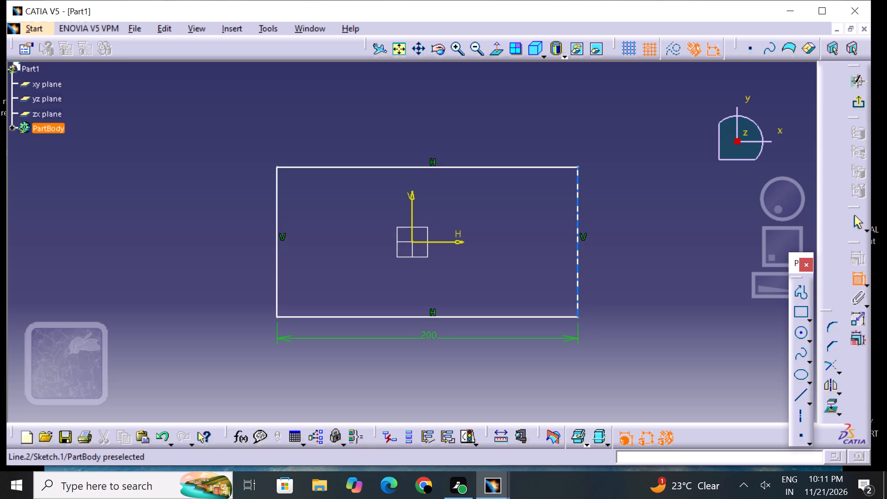
pyautogui.click(578, 267)
pyautogui.click(614, 265)
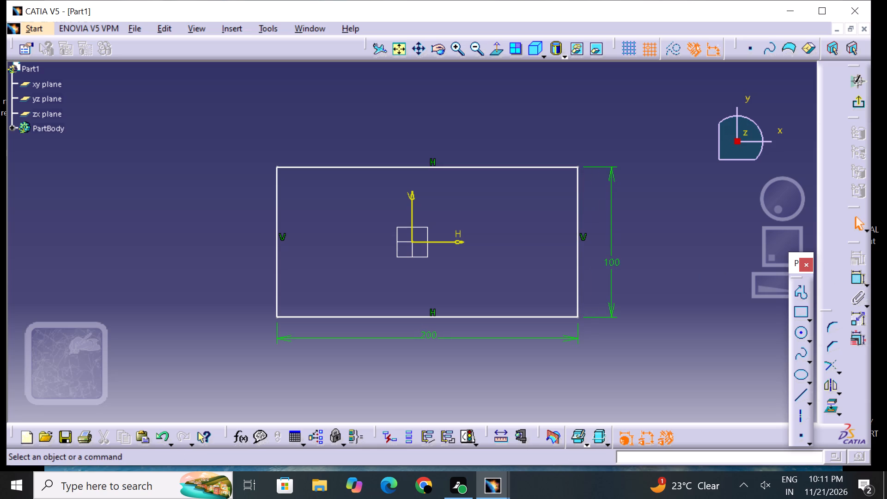
# Exit the sketch and extrude the rectangle as a 20 mm Pad in the reversed direction, below the xy plane.
pyautogui.click(858, 105)
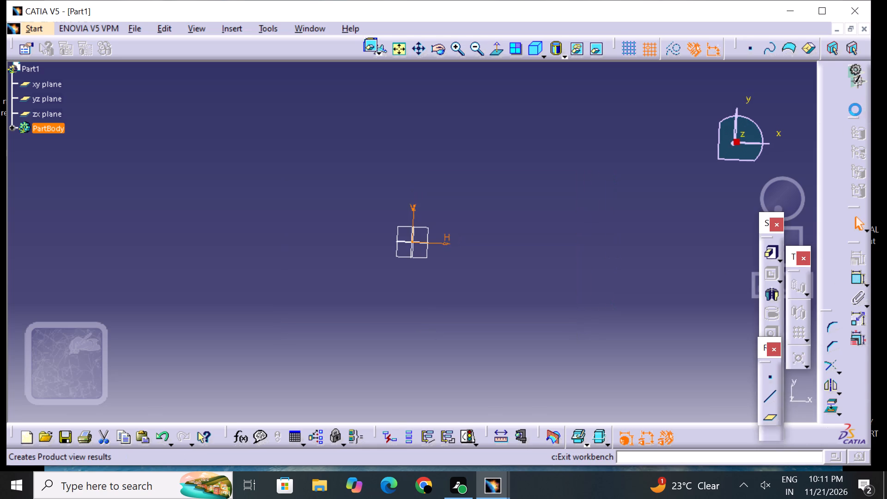
pyautogui.click(772, 257)
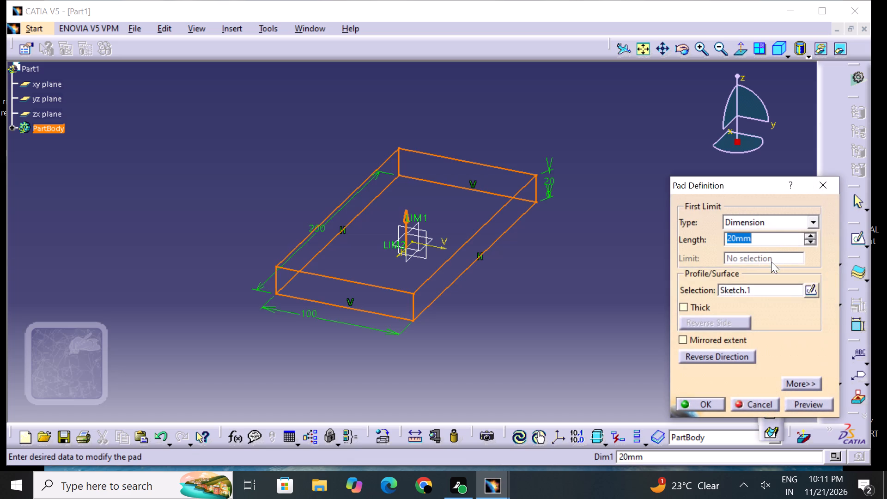
pyautogui.press('BackSpace')
pyautogui.write('15')
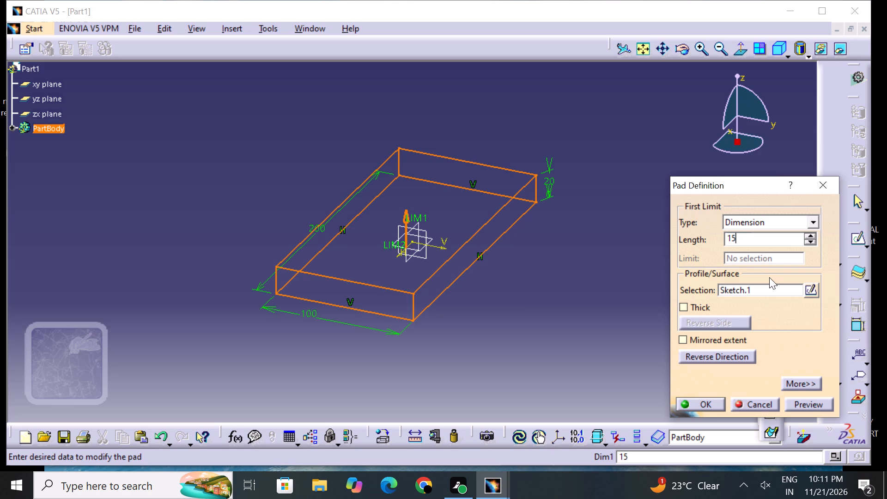
pyautogui.press('BackSpace')
pyautogui.press('BackSpace')
pyautogui.write('20')
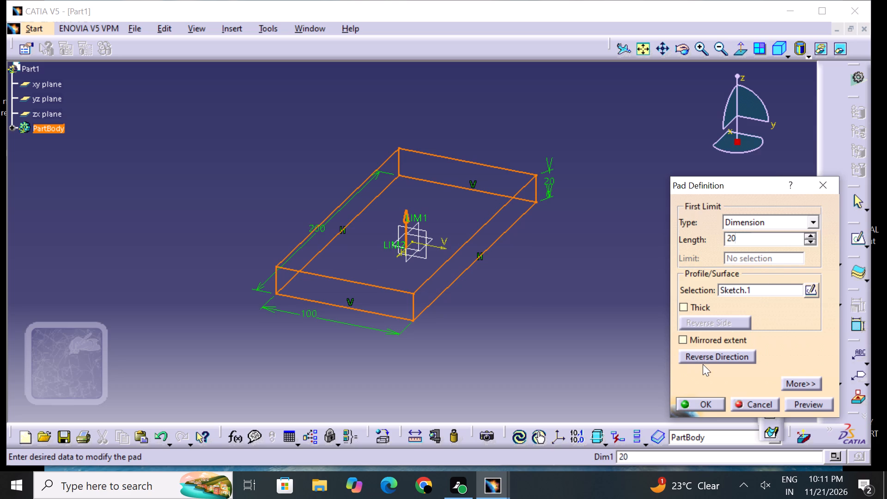
pyautogui.click(705, 358)
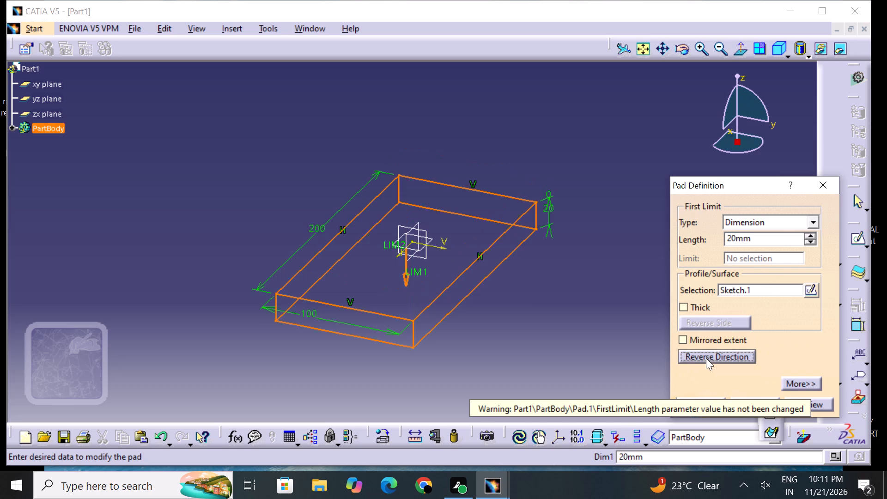
pyautogui.click(815, 401)
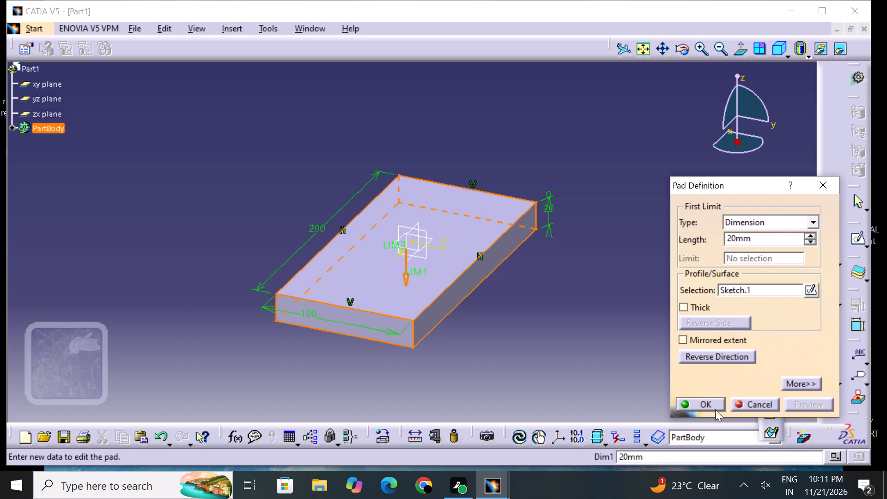
pyautogui.click(706, 403)
pyautogui.click(601, 348)
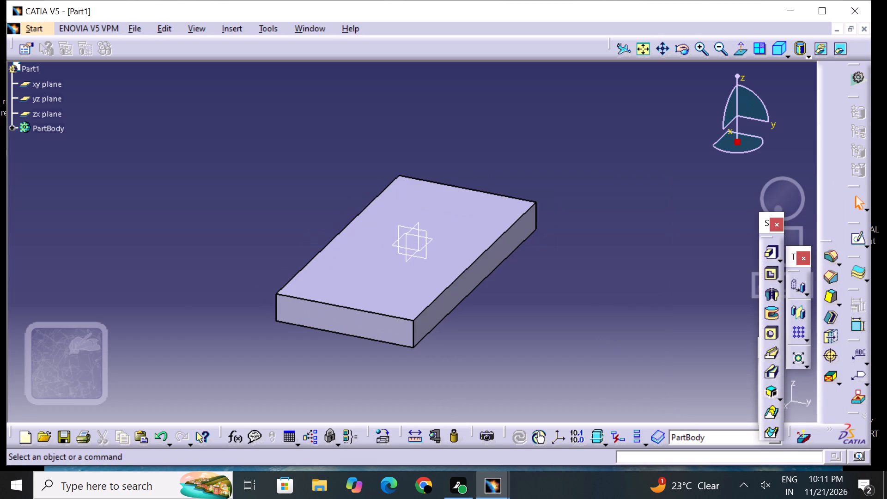
# Start a new sketch on the plate's long 200 mm side face.
pyautogui.click(468, 286)
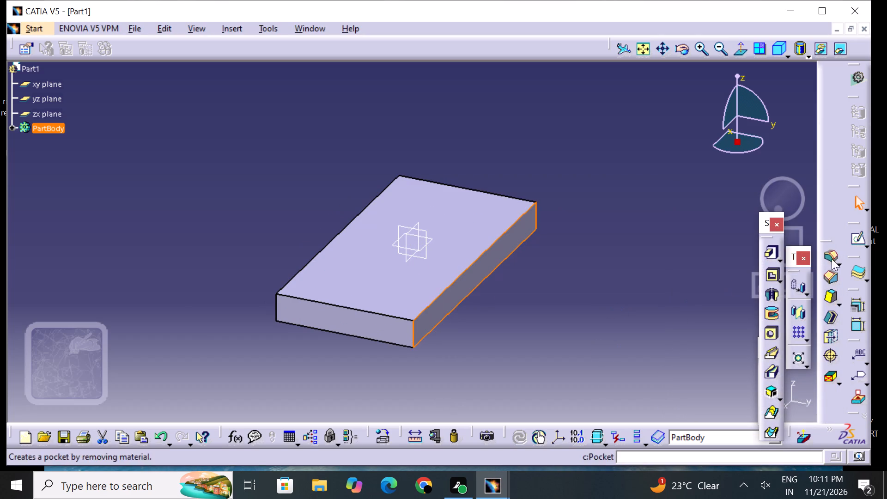
pyautogui.click(856, 236)
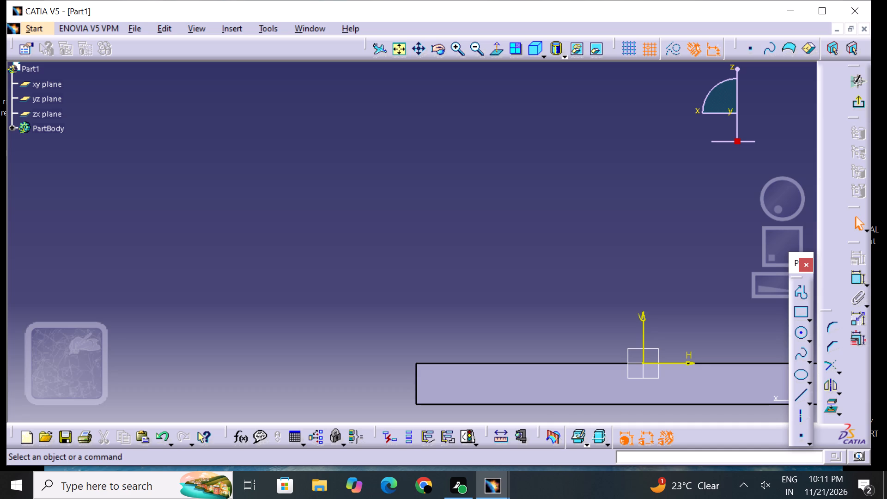
pyautogui.moveTo(644, 276); pyautogui.dragTo(475, 125, button='middle')
pyautogui.moveTo(472, 130); pyautogui.dragTo(473, 124, button='middle')
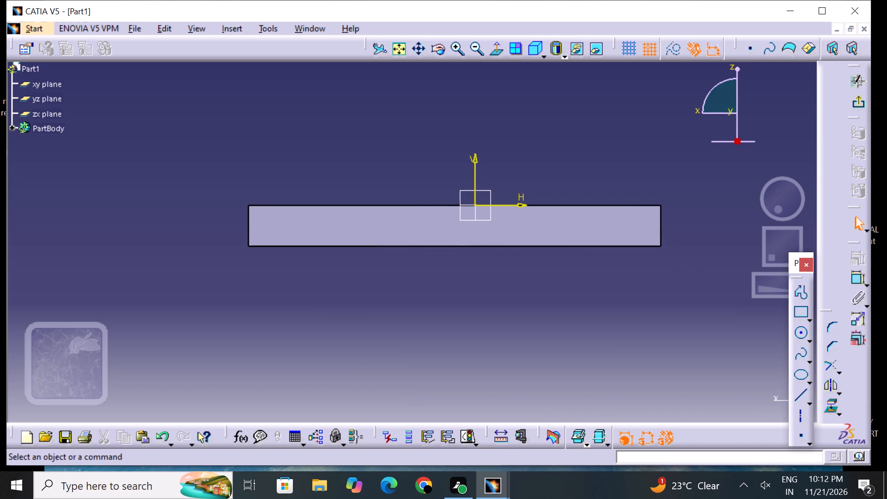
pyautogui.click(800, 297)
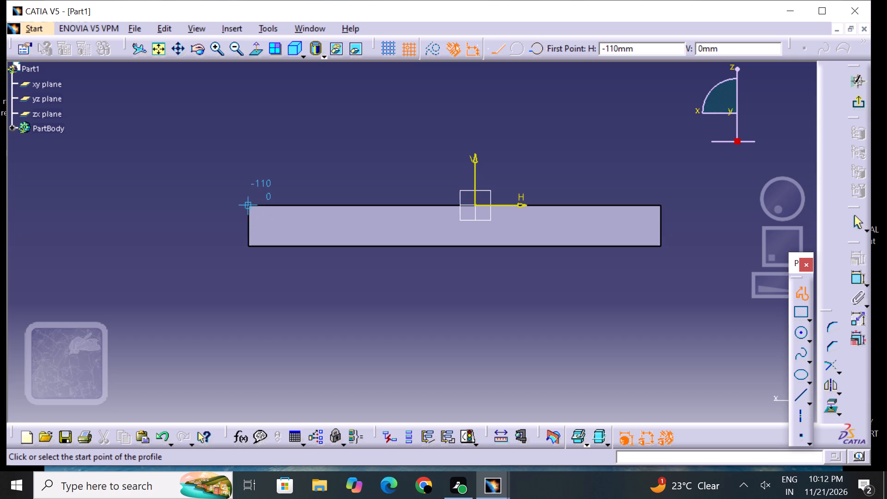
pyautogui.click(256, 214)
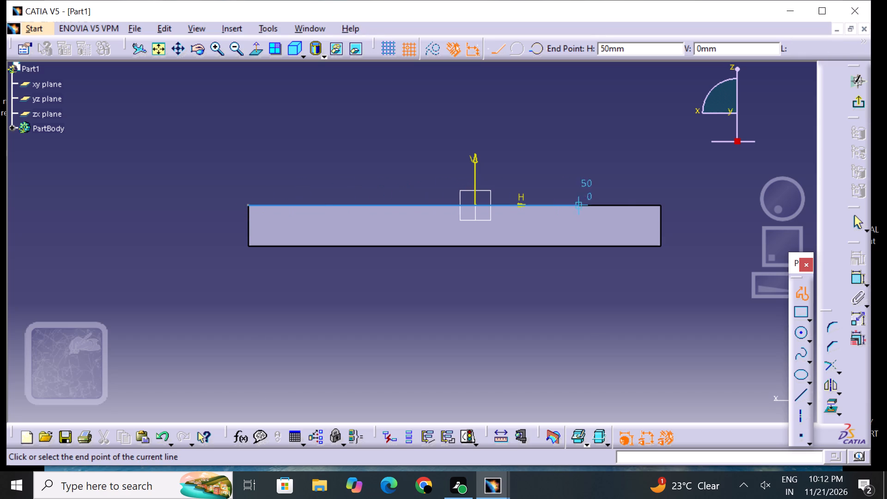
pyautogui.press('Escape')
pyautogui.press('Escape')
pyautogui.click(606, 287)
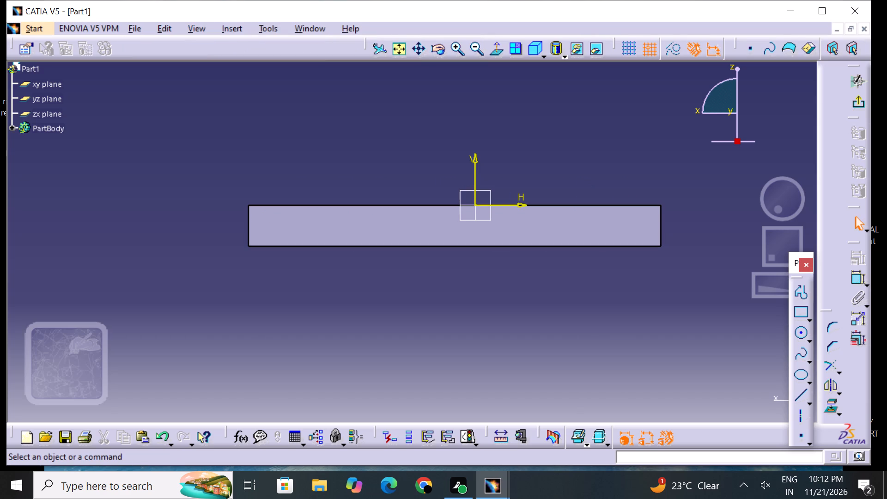
# Project the bottom edge of the plate's side face into the sketch.
pyautogui.click(832, 408)
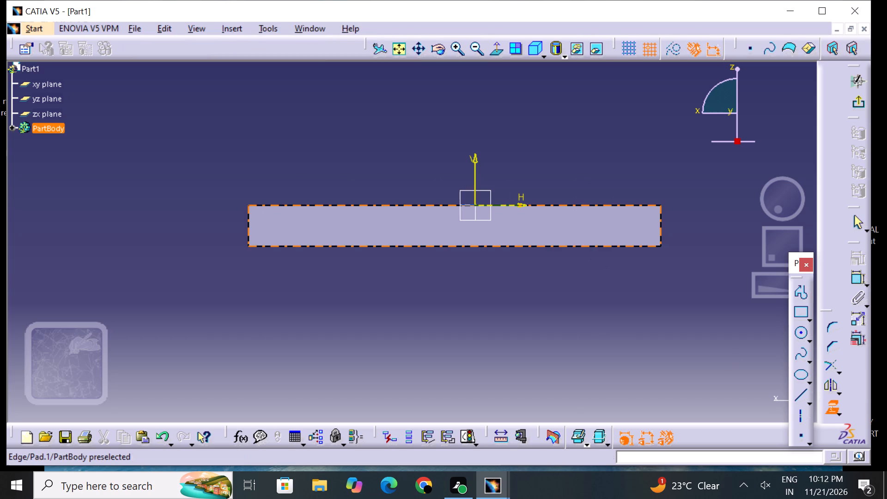
pyautogui.click(438, 245)
pyautogui.click(490, 320)
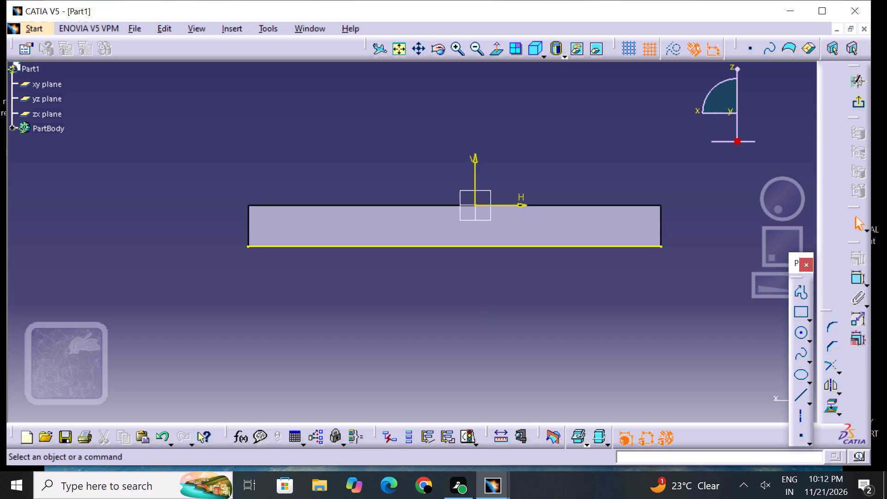
# Sketch a circle of about 22 mm radius below the plate, centred at about H 70 mm, V -100 mm.
pyautogui.click(795, 337)
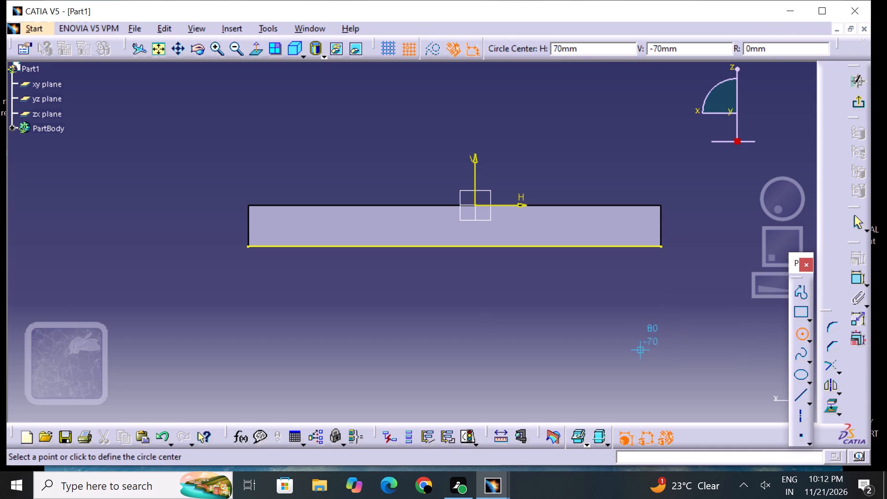
pyautogui.moveTo(588, 336); pyautogui.dragTo(549, 229, button='middle')
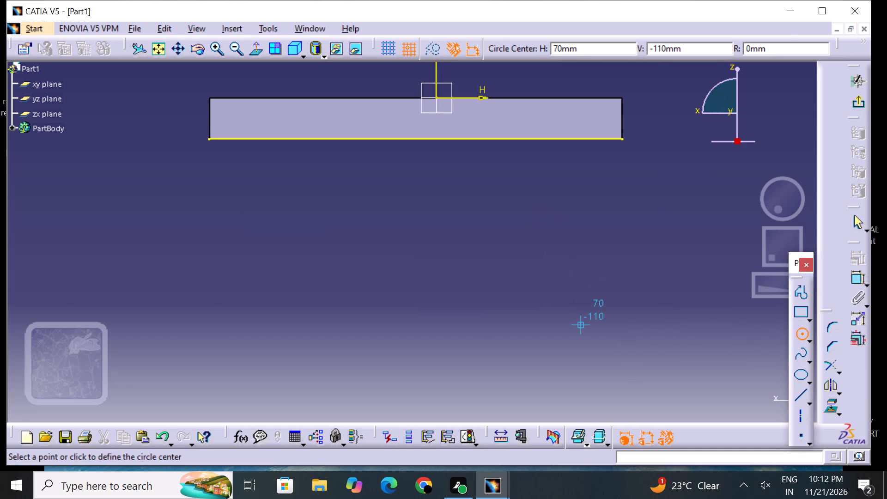
pyautogui.click(578, 307)
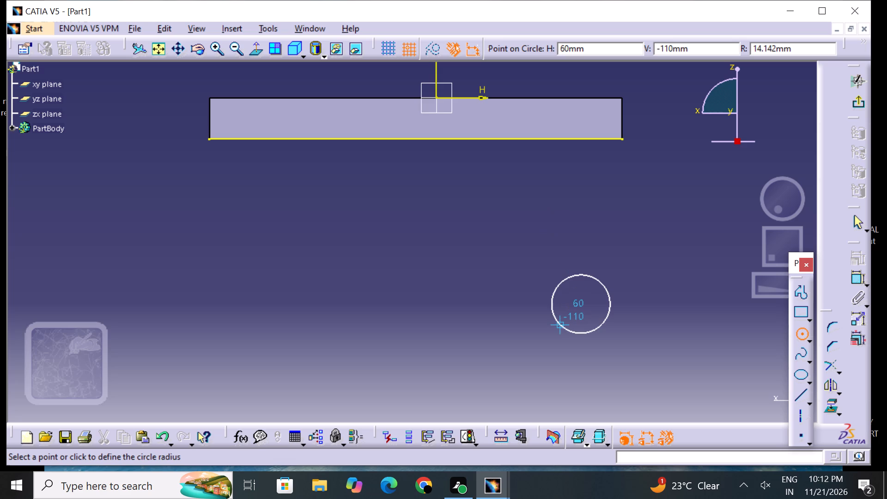
pyautogui.click(539, 332)
pyautogui.click(488, 273)
pyautogui.moveTo(516, 231); pyautogui.dragTo(509, 238, button='middle')
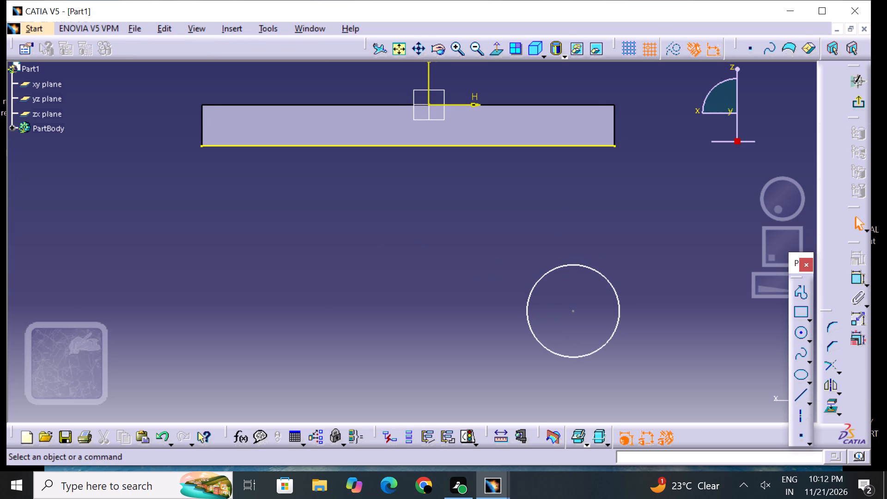
# Dimension the circle's diameter and set it to 40 mm.
pyautogui.click(854, 278)
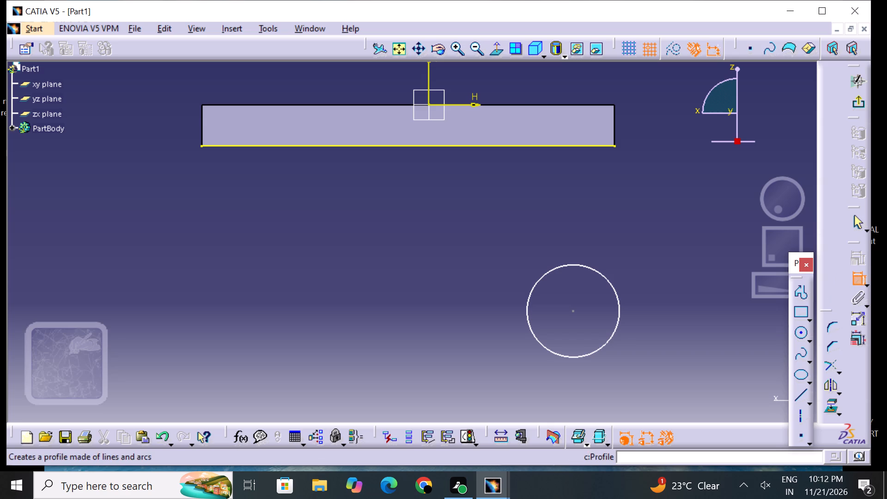
pyautogui.click(620, 302)
pyautogui.click(668, 297)
pyautogui.doubleClick(667, 293)
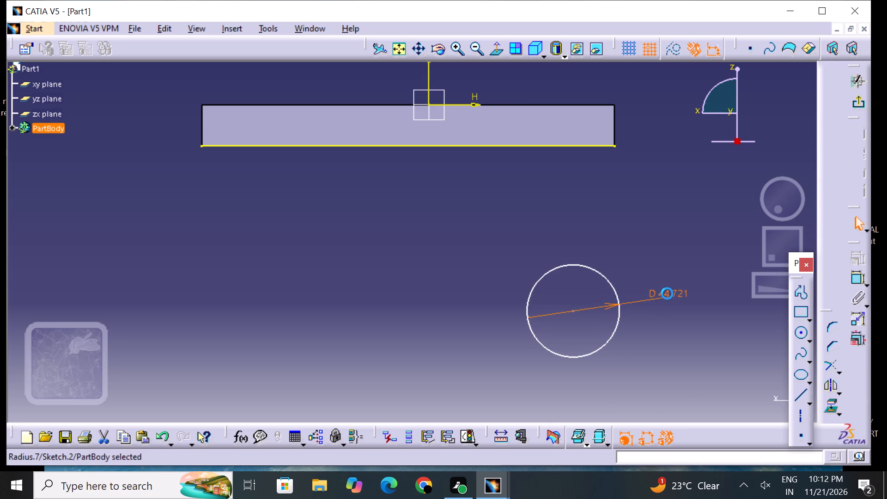
pyautogui.press('BackSpace')
pyautogui.write('40')
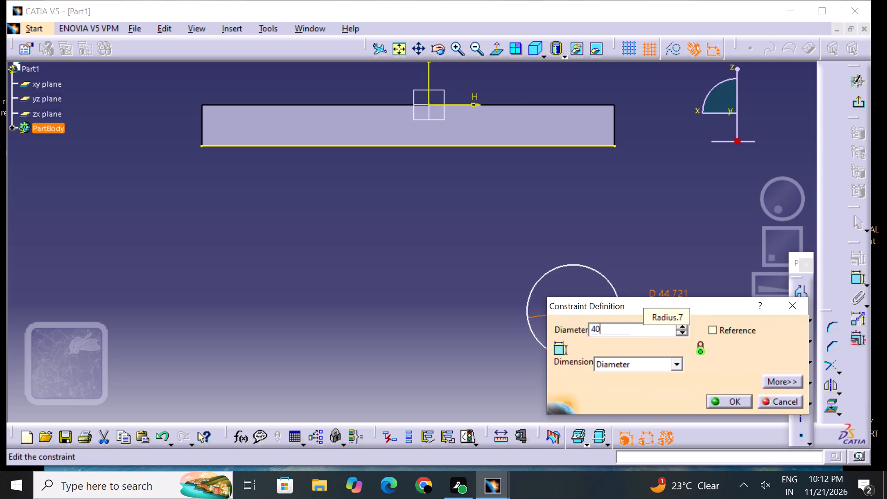
pyautogui.press('Return')
pyautogui.click(666, 311)
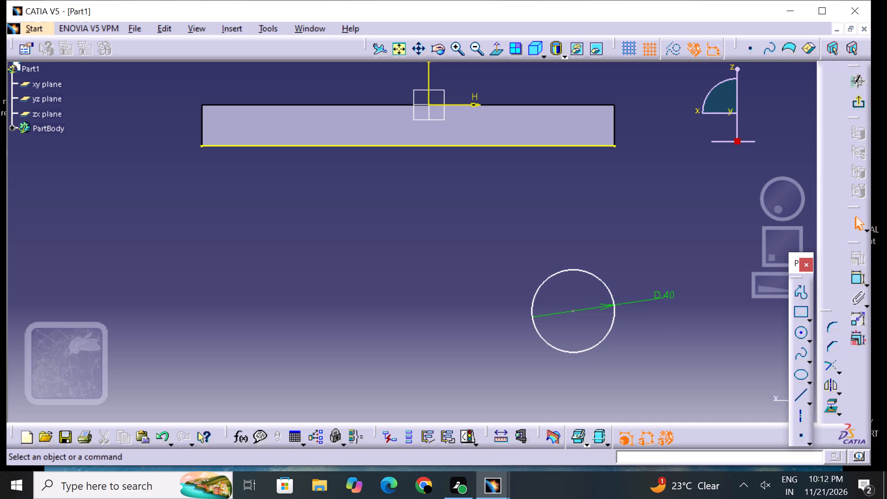
# Dimension the distance from the projected bottom edge to the circle's centre and set it to 50 mm.
pyautogui.click(854, 273)
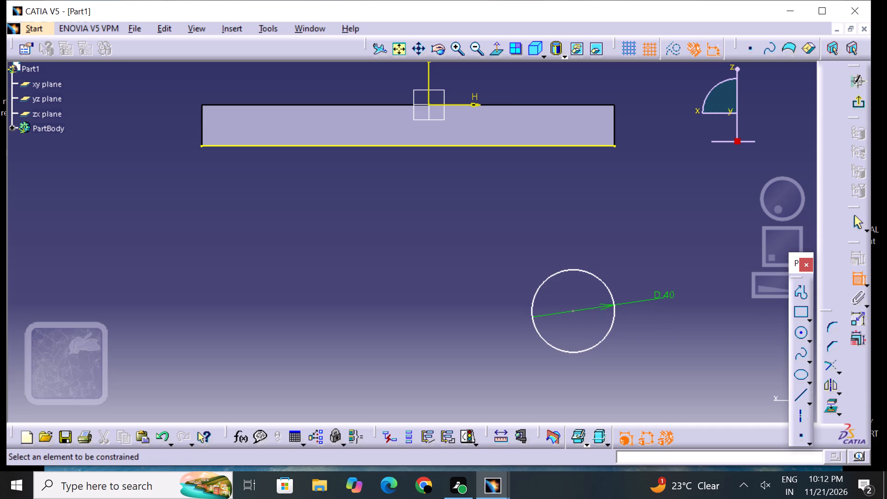
pyautogui.moveTo(601, 147); pyautogui.dragTo(596, 153)
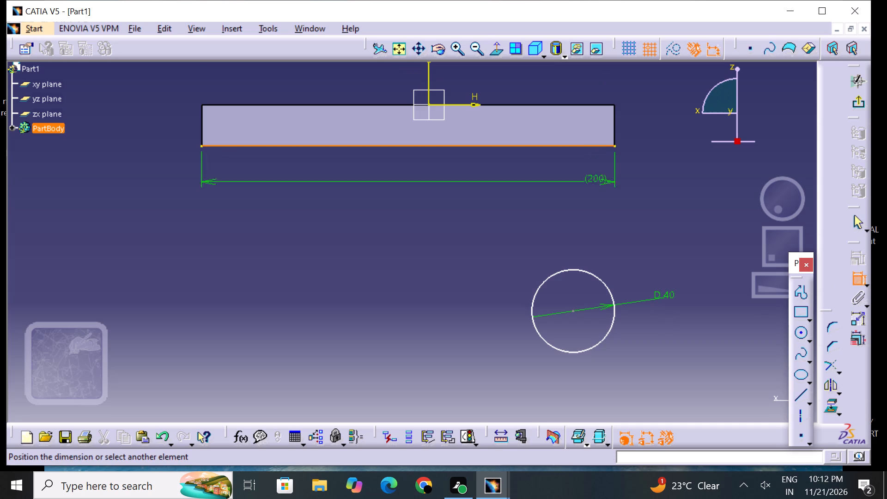
pyautogui.click(573, 315)
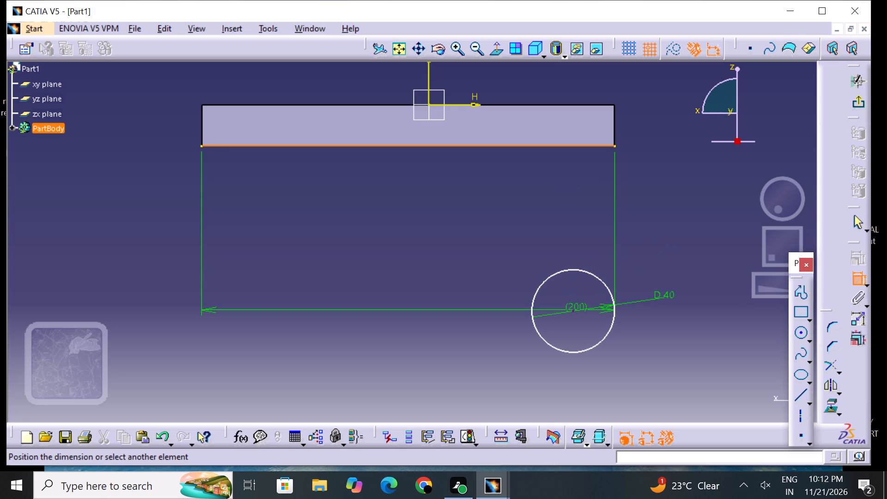
pyautogui.click(574, 312)
pyautogui.click(650, 235)
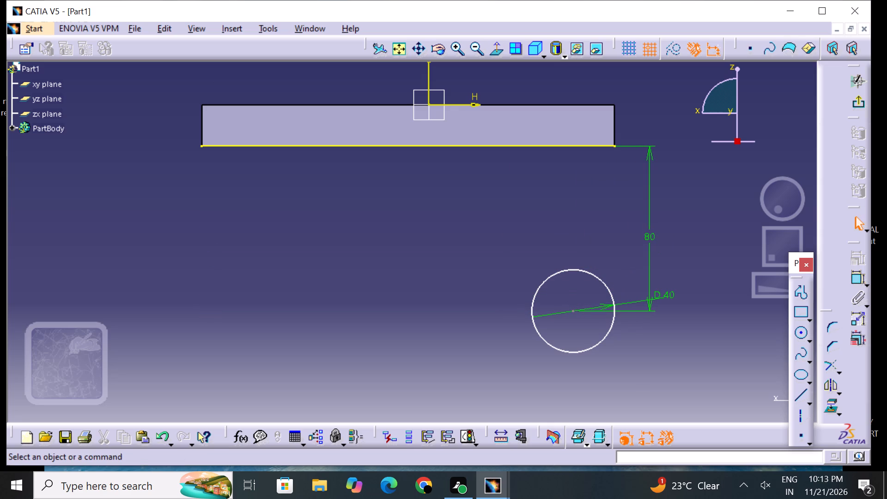
pyautogui.doubleClick(650, 234)
pyautogui.press('BackSpace')
pyautogui.write('50')
pyautogui.press('Return')
pyautogui.click(653, 256)
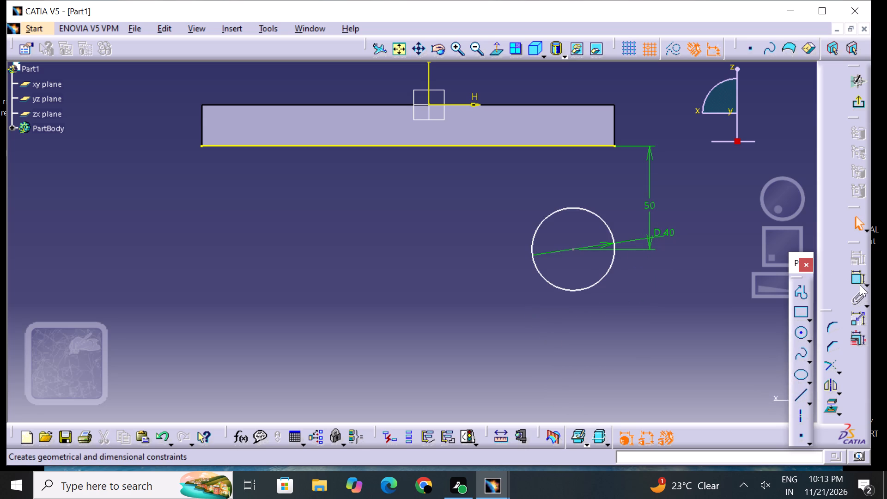
# Dimension the horizontal distance from the V axis to the circle's centre and set it to 60 mm.
pyautogui.moveTo(856, 284); pyautogui.dragTo(852, 283)
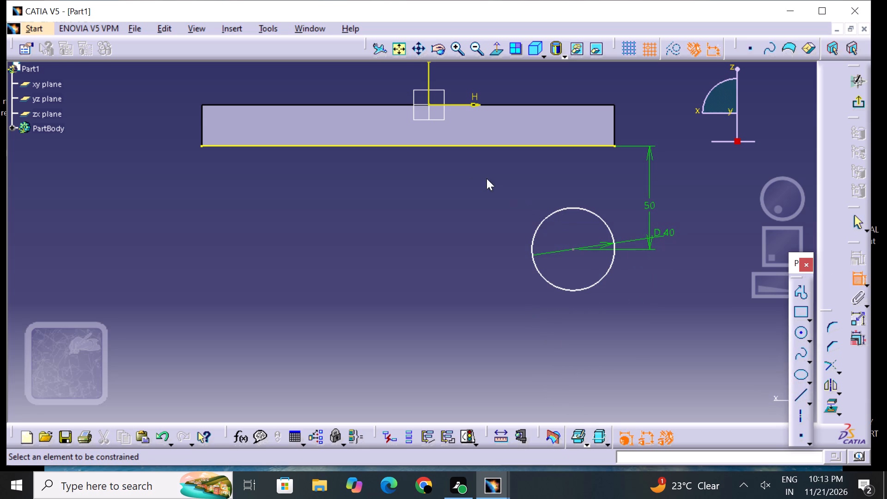
pyautogui.click(429, 96)
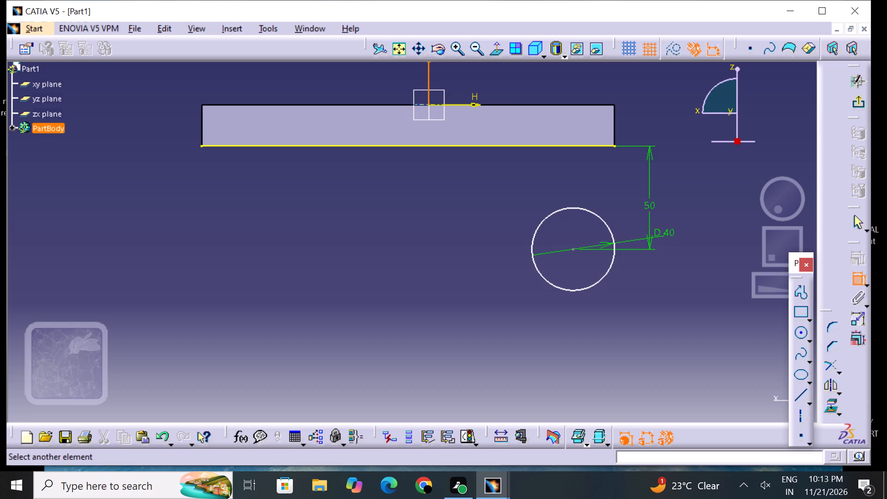
pyautogui.click(572, 249)
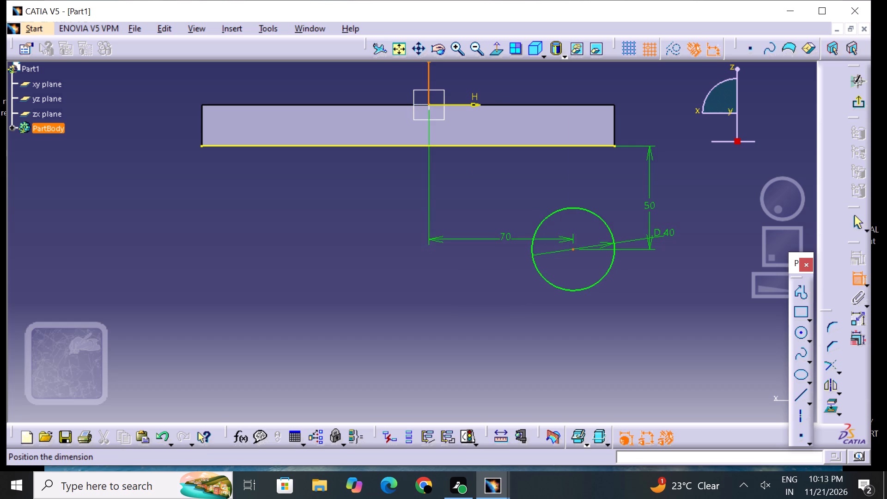
pyautogui.click(496, 285)
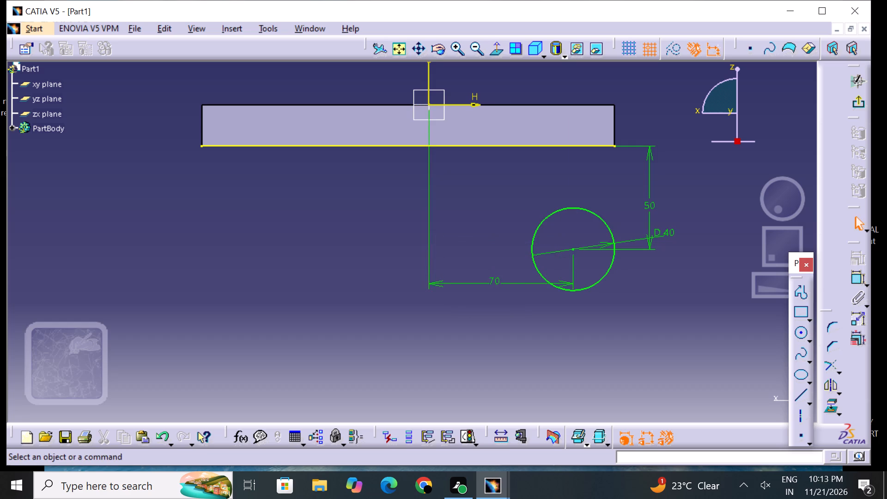
pyautogui.doubleClick(496, 282)
pyautogui.press('BackSpace')
pyautogui.write('60')
pyautogui.press('Return')
pyautogui.click(542, 335)
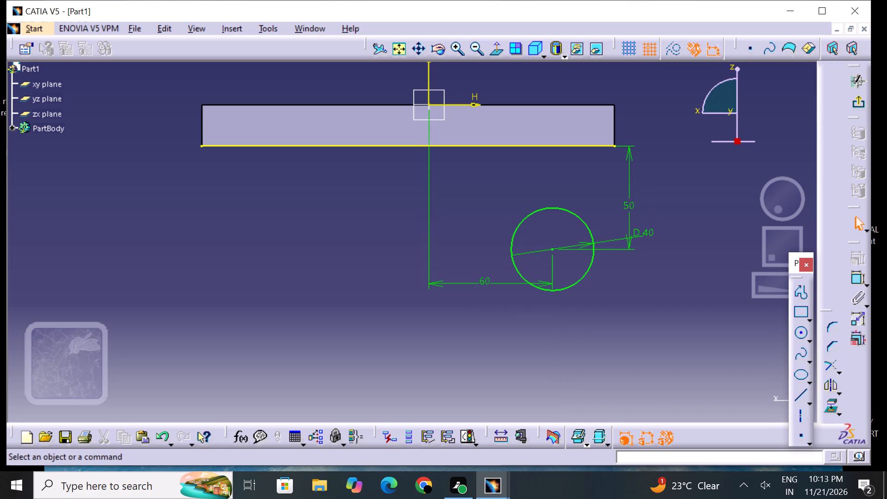
# Sketch a sloping line below the plate from about H -130, V -30 mm to about H 60, V -130 mm.
pyautogui.click(799, 299)
pyautogui.click(799, 299)
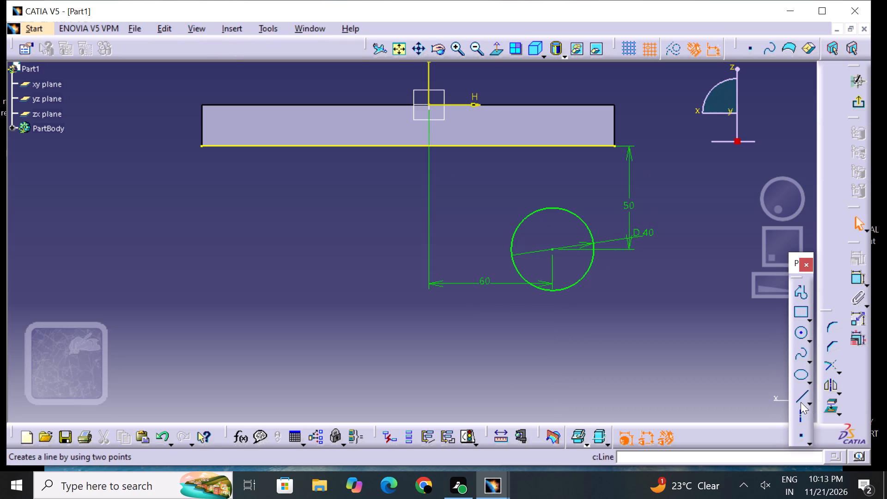
pyautogui.click(800, 397)
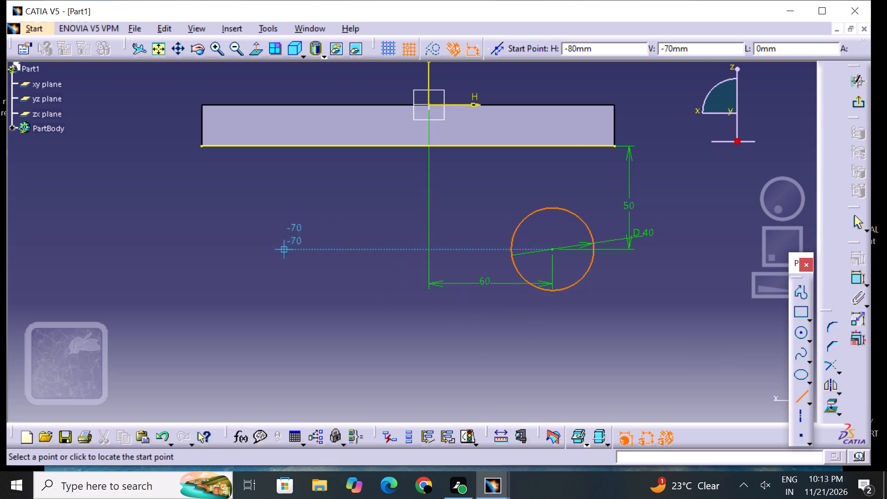
pyautogui.click(161, 171)
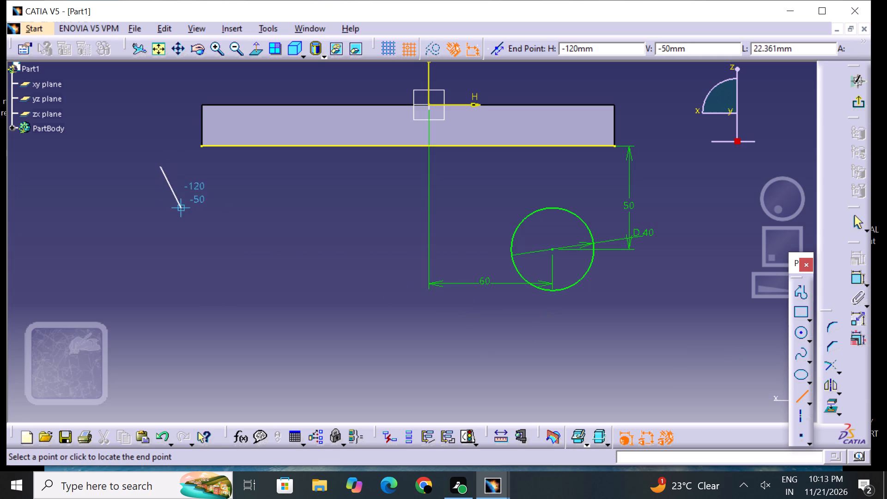
pyautogui.click(562, 371)
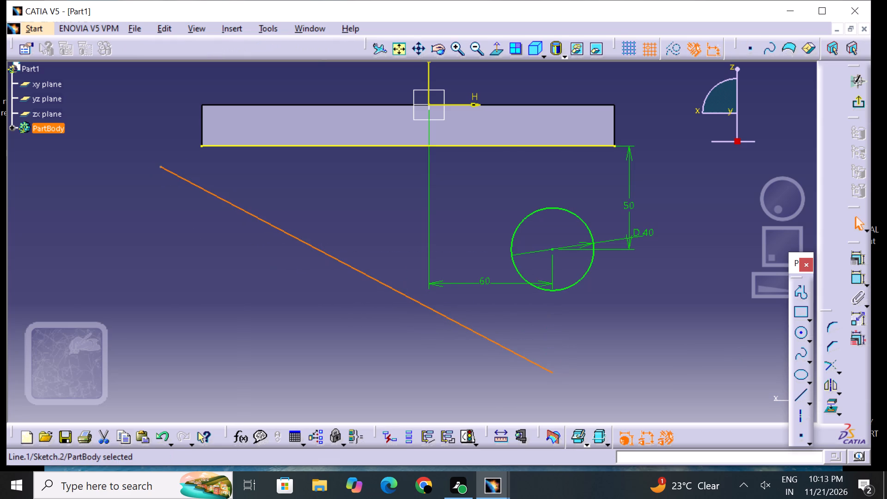
pyautogui.click(712, 337)
# Sketch a second, steeper line from about H 110, V -10 mm to H 70, V -130 mm, passing beside the circle.
pyautogui.click(801, 397)
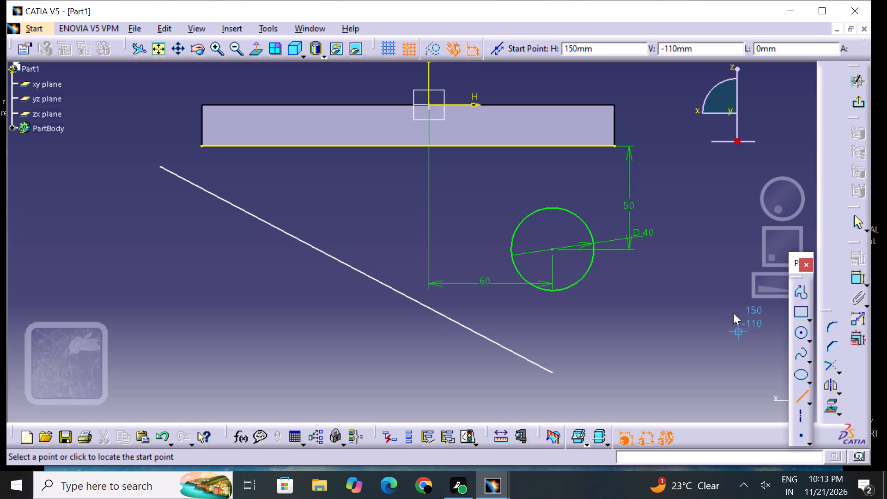
pyautogui.moveTo(647, 133); pyautogui.dragTo(648, 141)
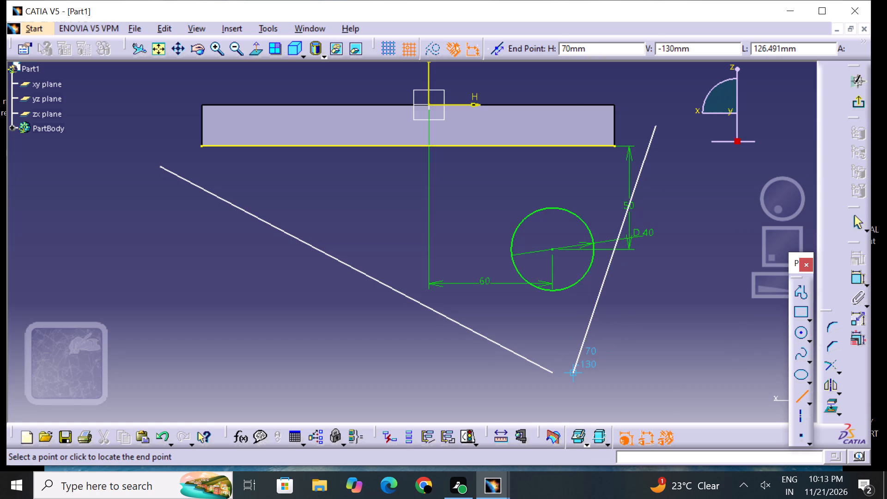
pyautogui.click(573, 376)
pyautogui.click(669, 378)
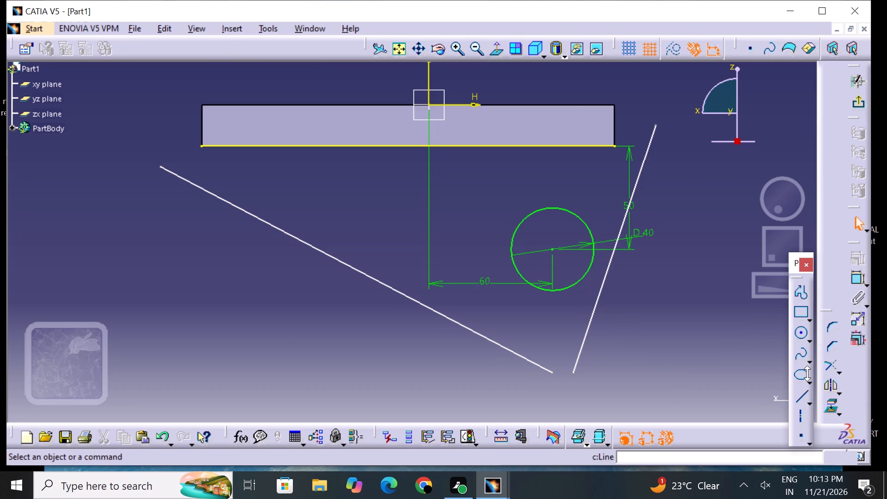
# Make the long sloping line's upper endpoint coincident with the nearest endpoint of the projected bottom edge.
pyautogui.click(856, 281)
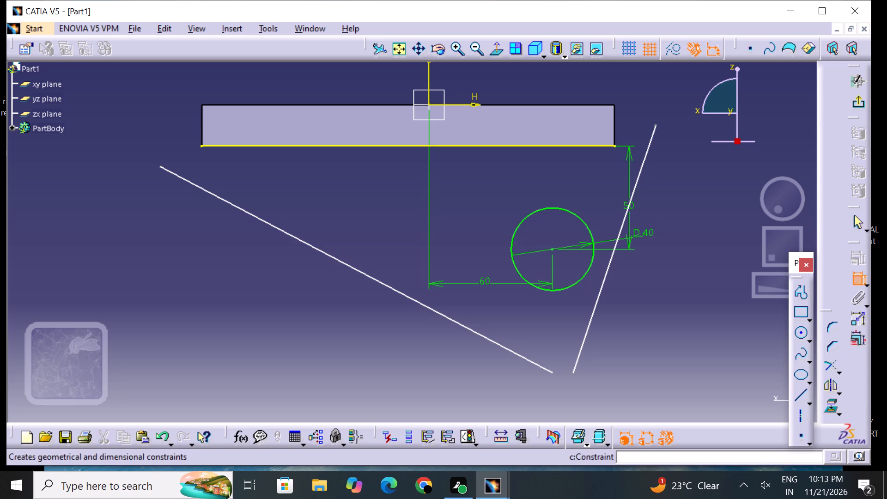
pyautogui.click(205, 145)
pyautogui.click(162, 166)
pyautogui.rightClick(163, 165)
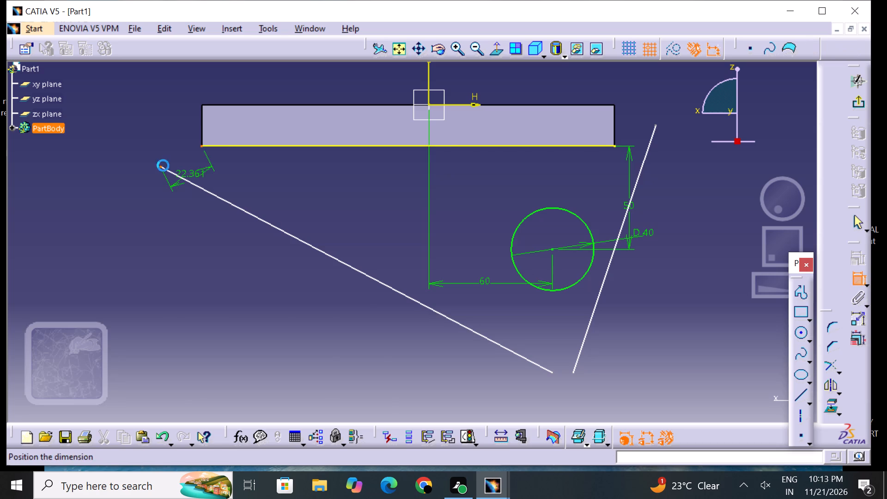
pyautogui.click(233, 325)
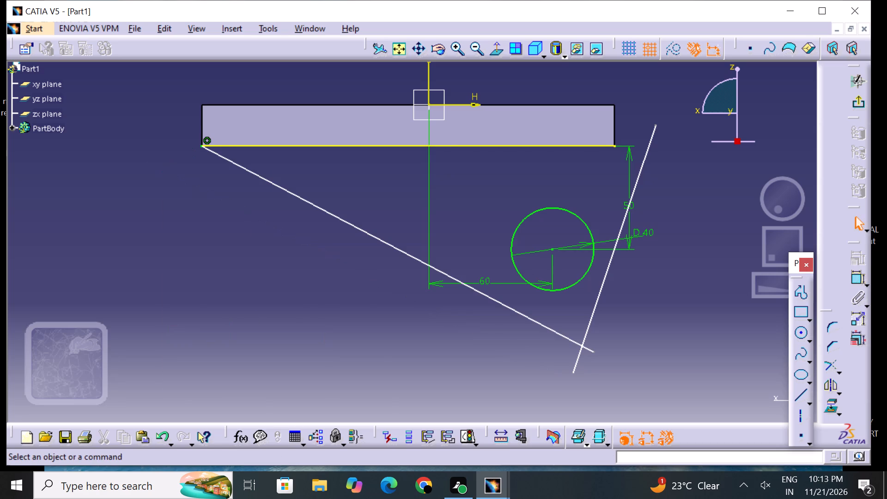
# Constrain the long sloping line tangent to the underside of the 40 mm circle.
pyautogui.click(851, 277)
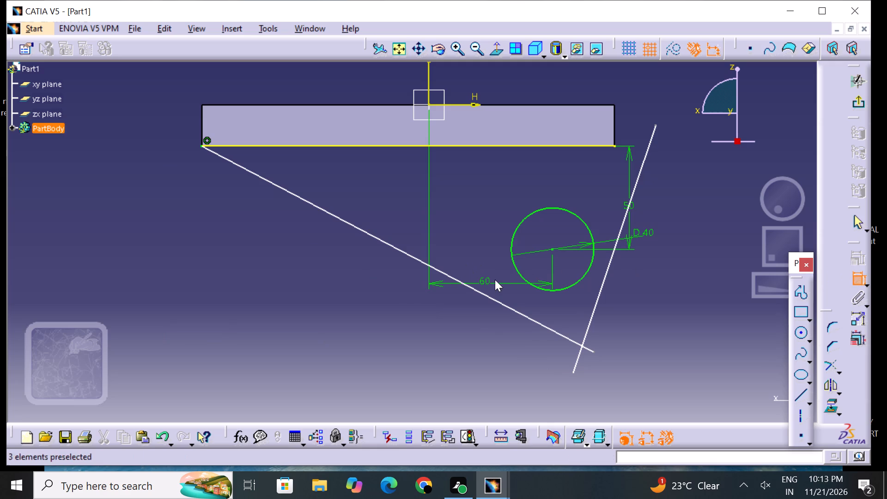
pyautogui.click(542, 290)
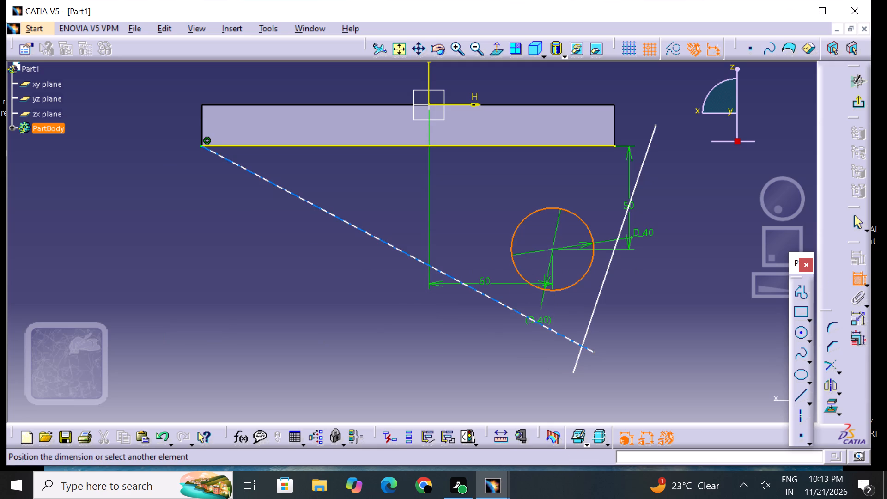
pyautogui.click(537, 323)
pyautogui.rightClick(537, 324)
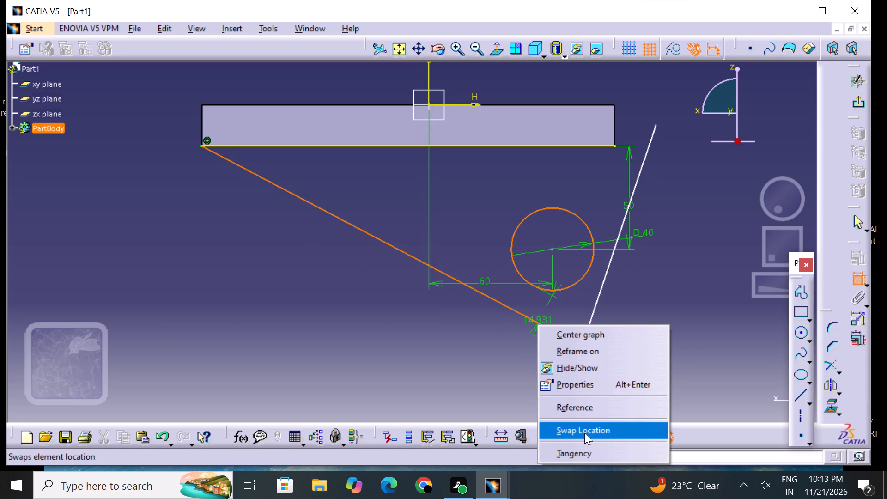
pyautogui.click(583, 449)
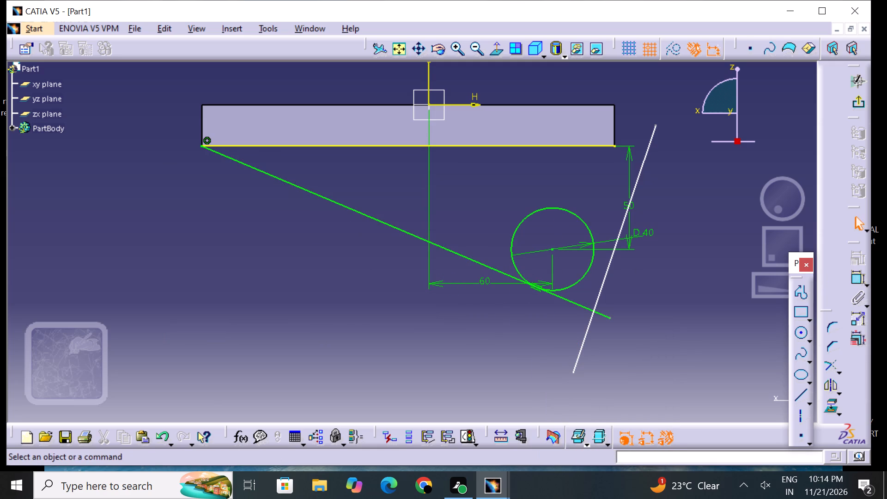
# Make the steep line coincident with the projected bottom edge's endpoint nearest to it.
pyautogui.click(852, 280)
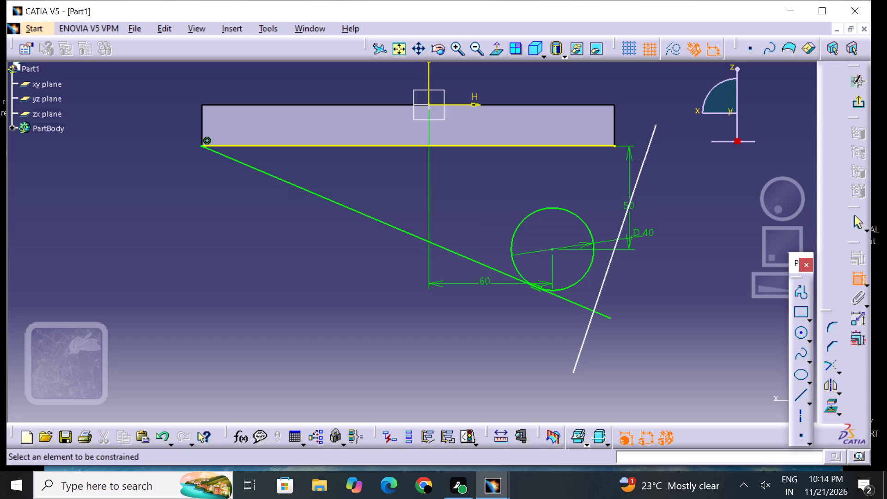
pyautogui.click(613, 145)
pyautogui.click(646, 147)
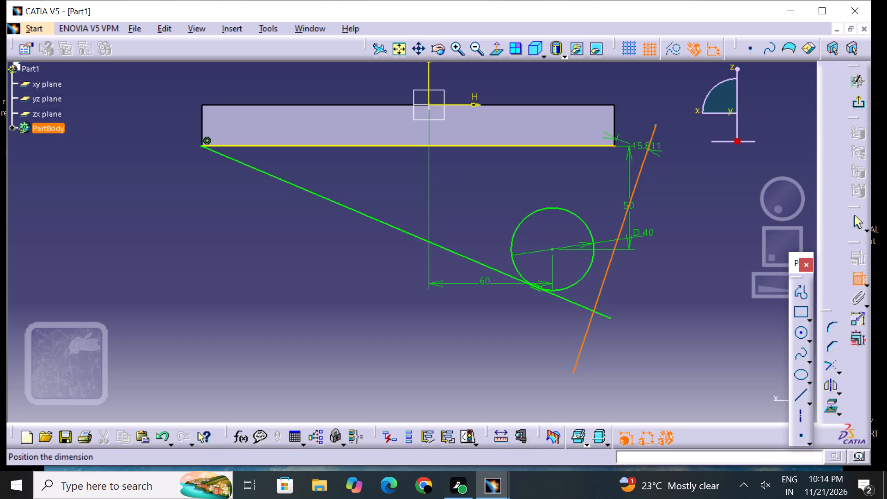
pyautogui.rightClick(640, 147)
pyautogui.click(679, 224)
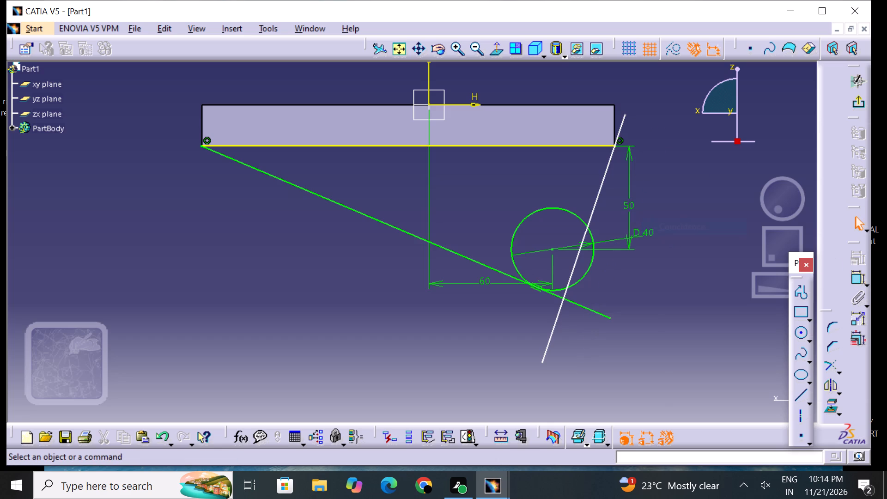
# Constrain the steep line tangent to the outer side of the 40 mm circle.
pyautogui.click(861, 276)
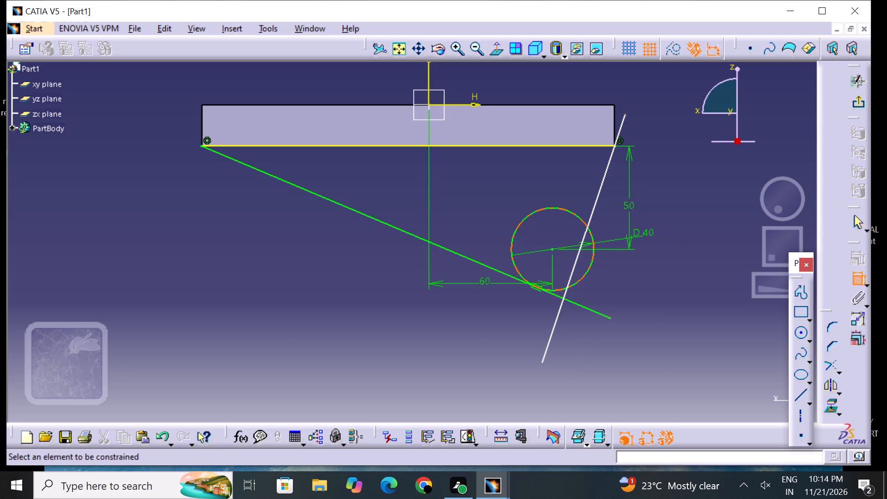
pyautogui.click(584, 277)
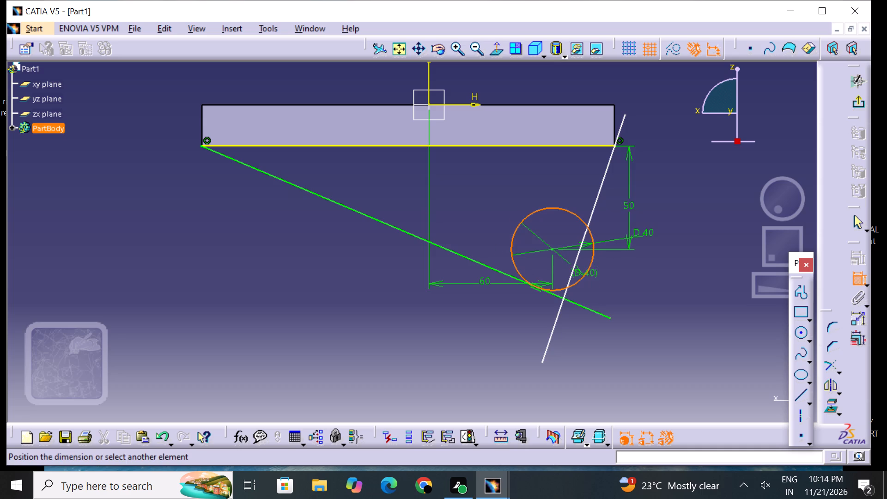
pyautogui.click(572, 271)
pyautogui.rightClick(573, 271)
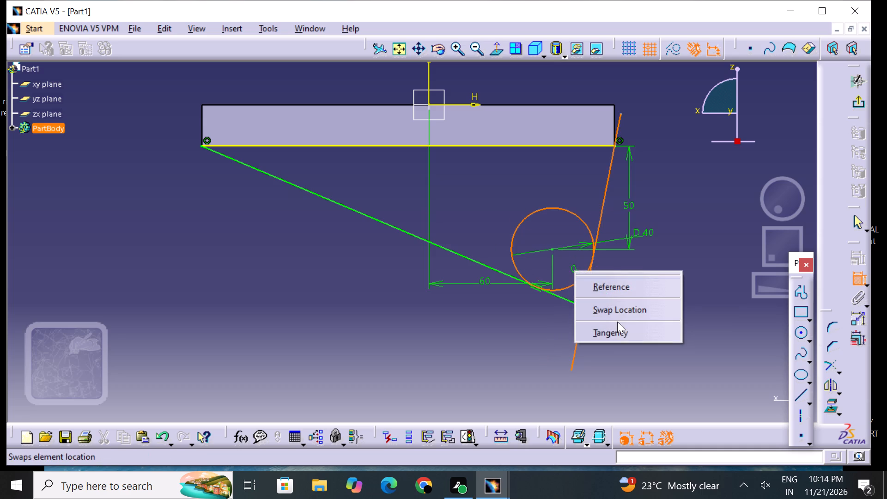
pyautogui.click(624, 332)
pyautogui.click(659, 286)
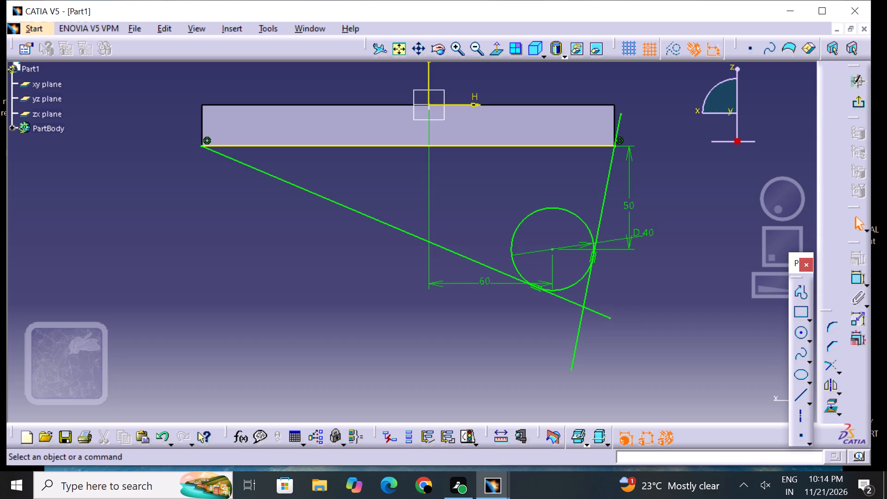
# Set the vertical distance from the plate's projected bottom edge to the circle's centre to 100 mm.
pyautogui.doubleClick(631, 207)
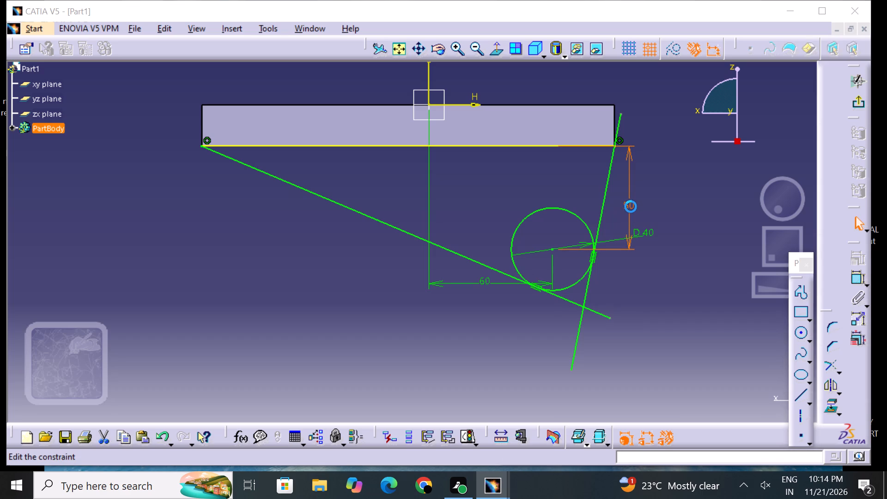
pyautogui.press('BackSpace')
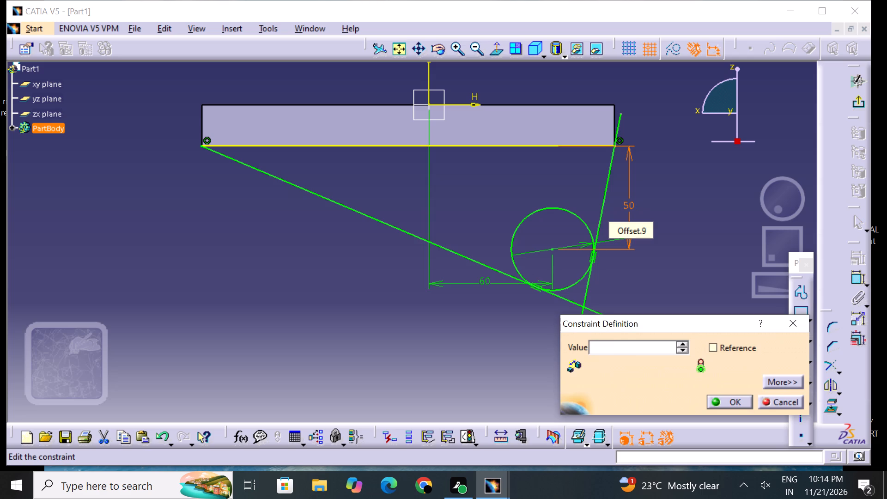
pyautogui.write('100')
pyautogui.press('Return')
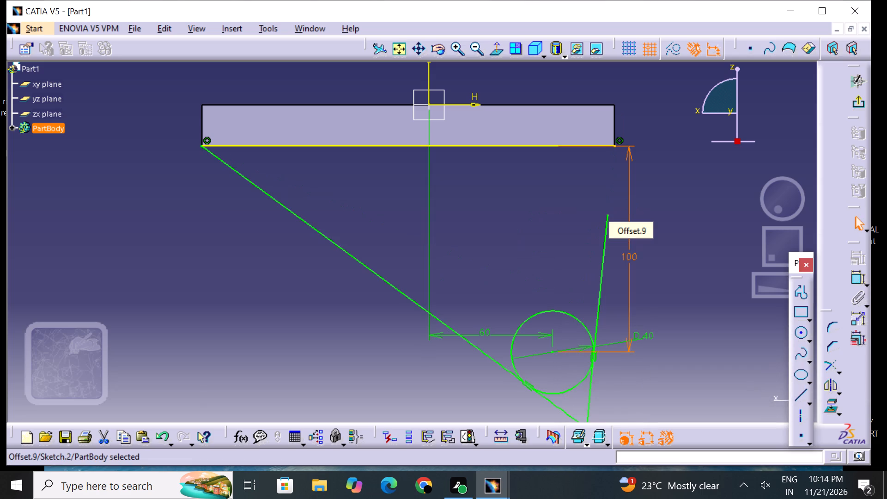
pyautogui.click(662, 227)
# Delete the steep line that touches the outer side of the 40 mm circle.
pyautogui.moveTo(616, 210); pyautogui.dragTo(603, 140, button='middle')
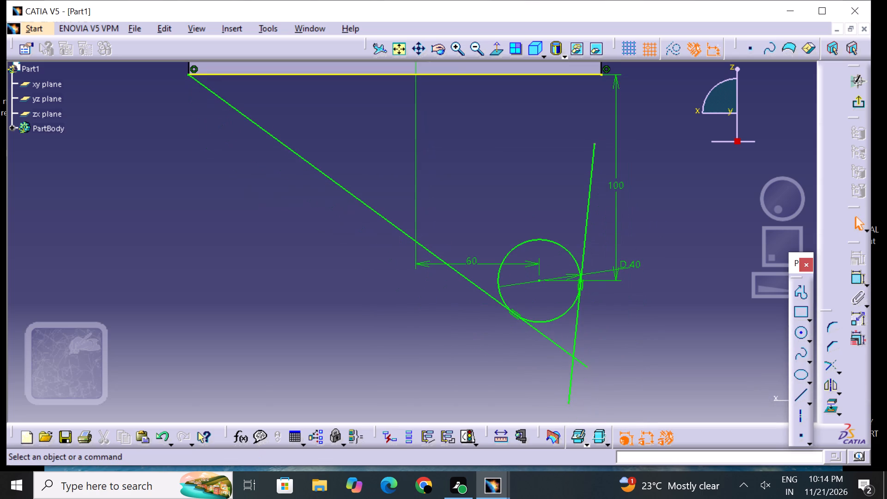
pyautogui.click(590, 180)
pyautogui.rightClick(590, 180)
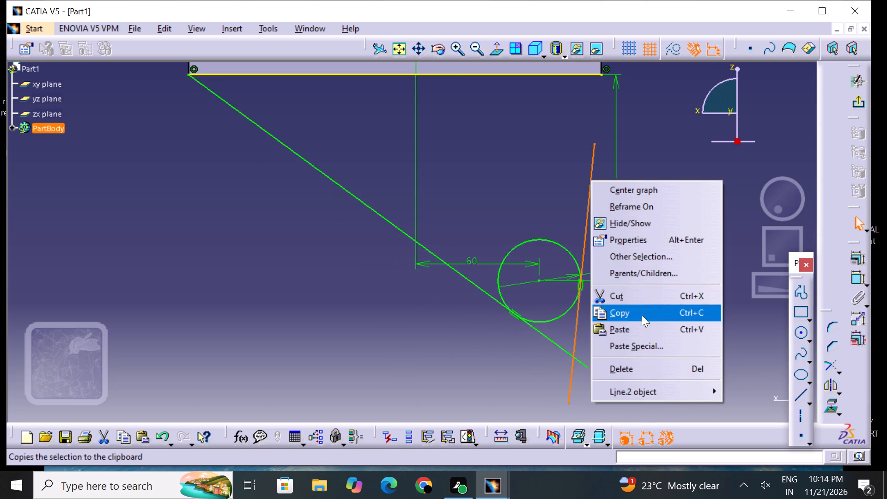
pyautogui.click(651, 371)
# Draw a new steep line about 168 mm long, from outside the plate's end down past the circle, crossing the long sloping line.
pyautogui.moveTo(623, 220); pyautogui.dragTo(609, 256, button='middle')
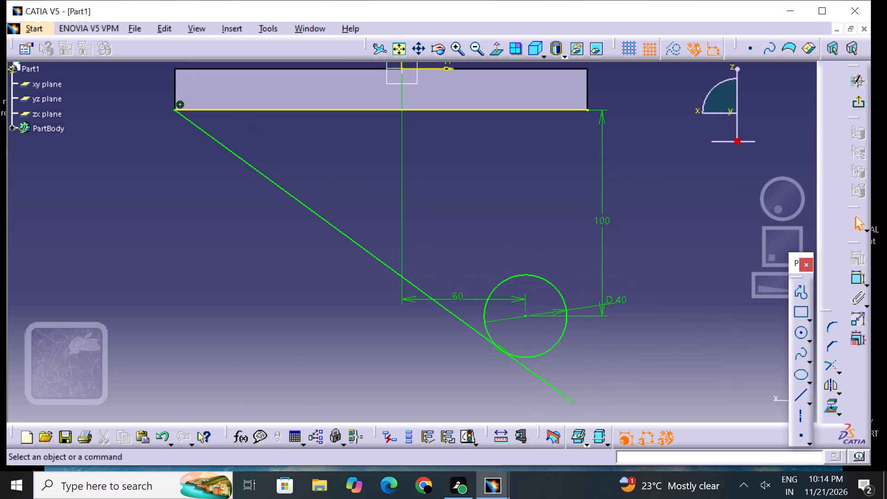
pyautogui.click(808, 391)
pyautogui.click(786, 409)
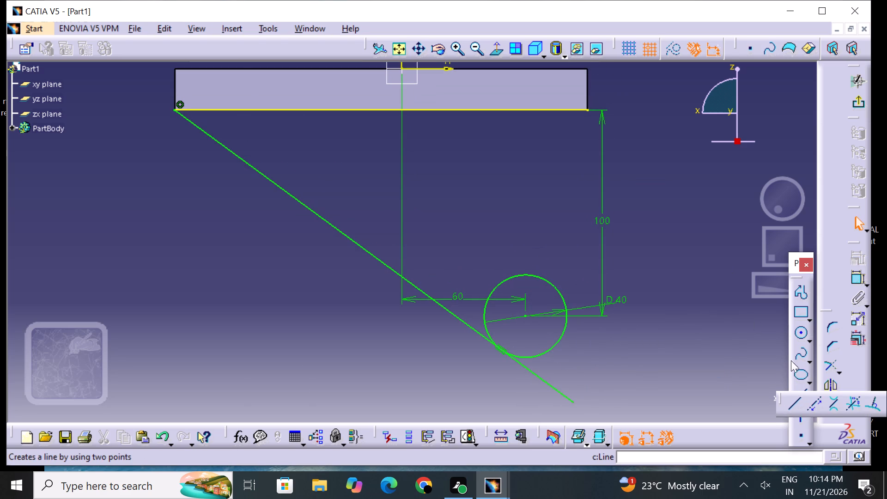
pyautogui.click(657, 92)
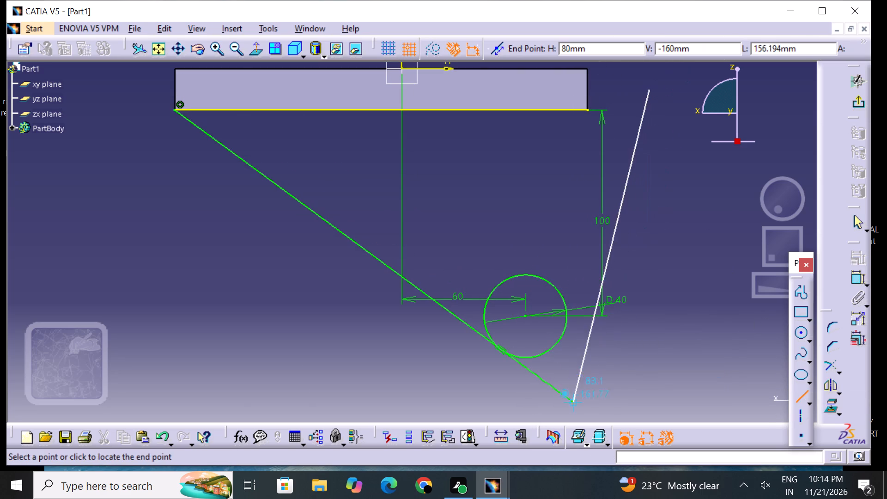
pyautogui.click(546, 416)
pyautogui.click(640, 363)
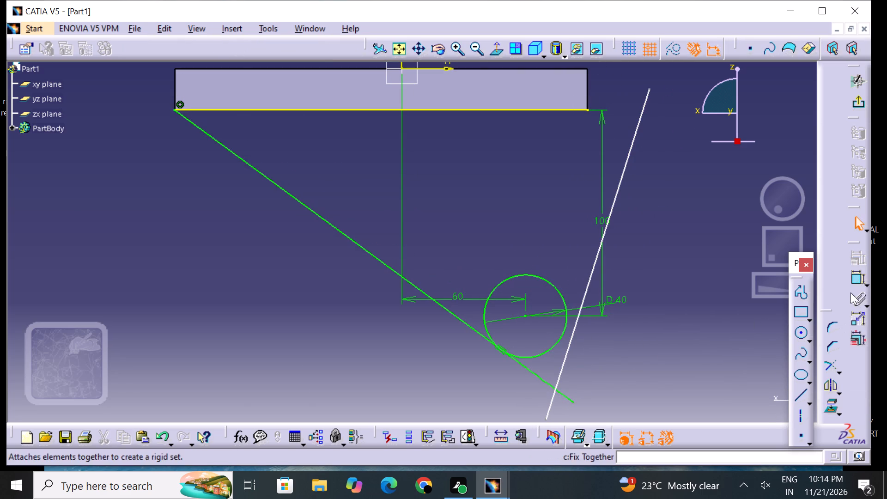
# Make the new steep line coincident with the nearest endpoint of the projected bottom edge.
pyautogui.click(851, 279)
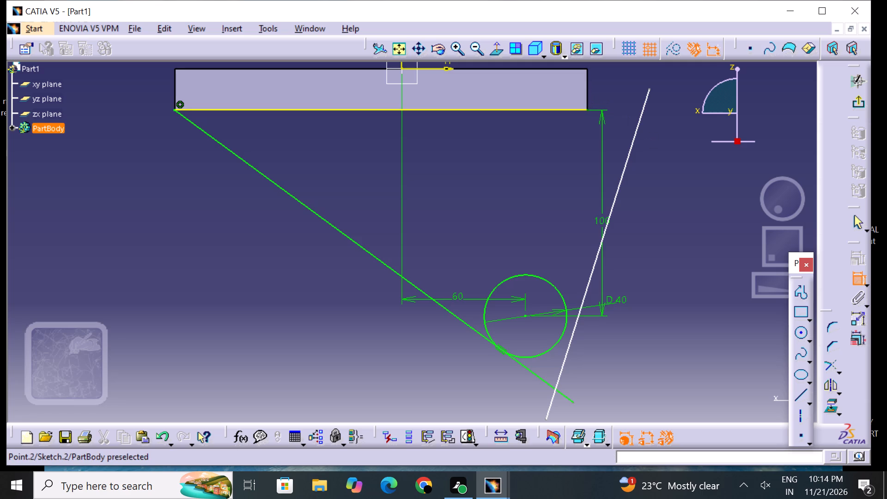
pyautogui.click(585, 111)
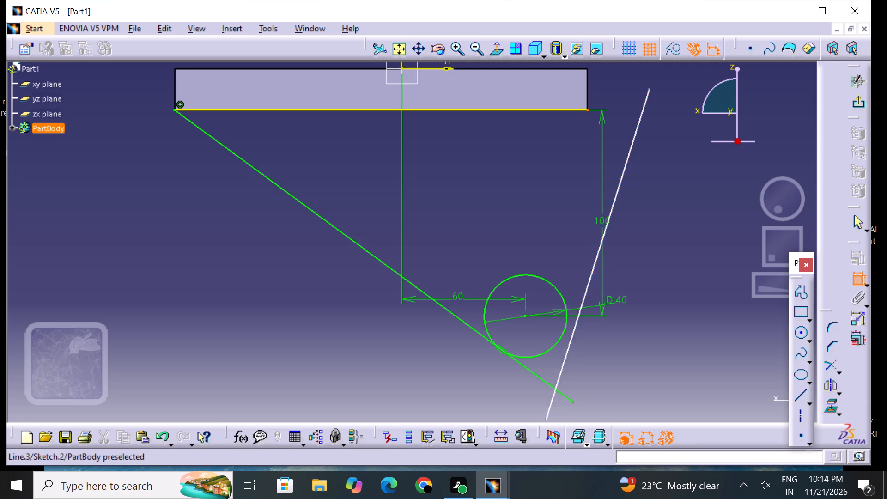
pyautogui.click(642, 104)
pyautogui.rightClick(634, 108)
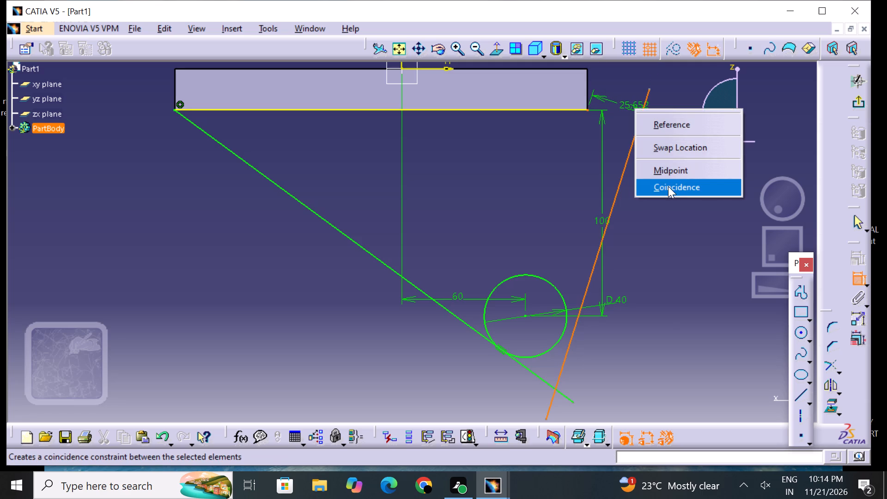
pyautogui.click(668, 186)
# Constrain the new steep line tangent to the outer side of the 40 mm circle.
pyautogui.click(857, 279)
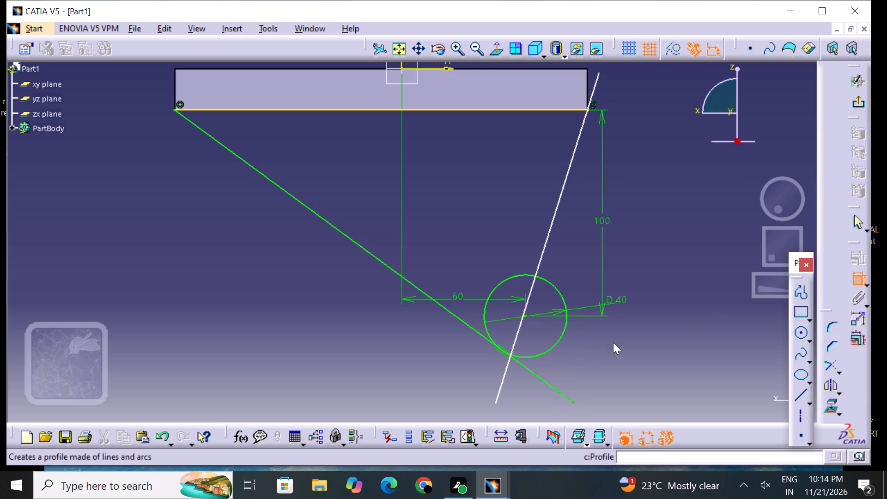
pyautogui.click(516, 335)
pyautogui.click(564, 335)
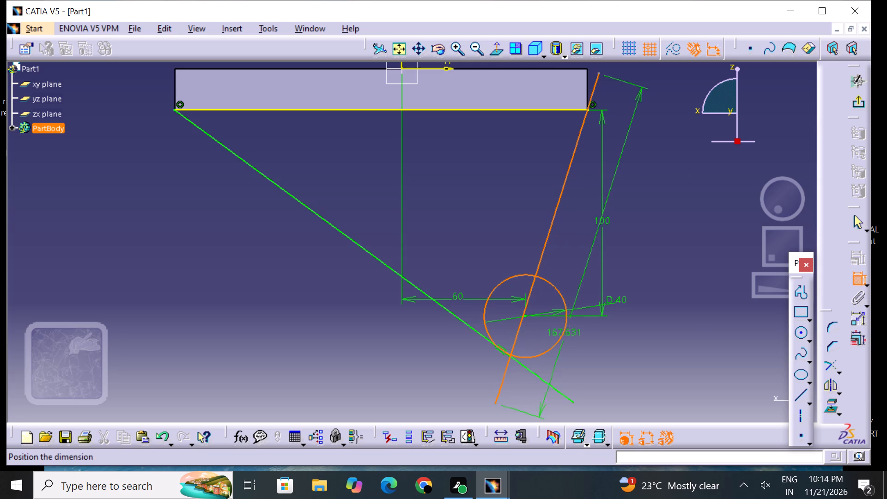
pyautogui.rightClick(563, 335)
pyautogui.click(615, 326)
pyautogui.click(630, 346)
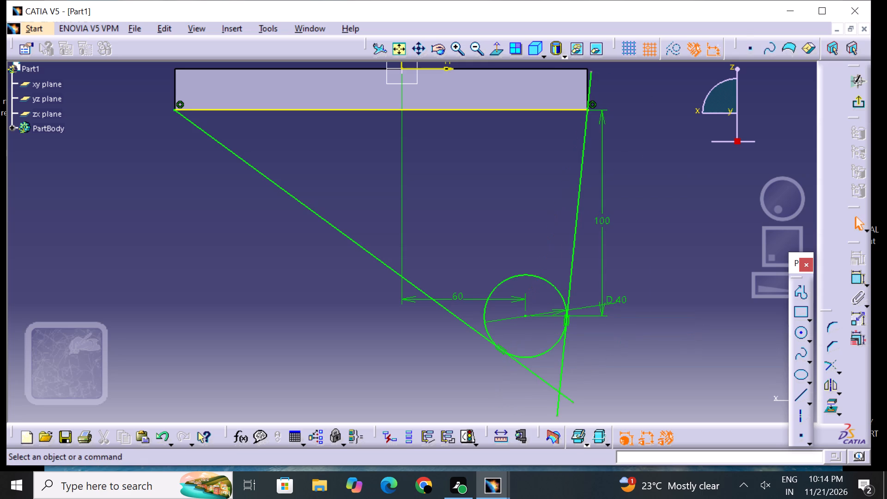
# Quick Trim the line ends beyond the tangent points, the circle's inner arc, and the steep line's overshoot above the plate's bottom edge.
pyautogui.click(841, 392)
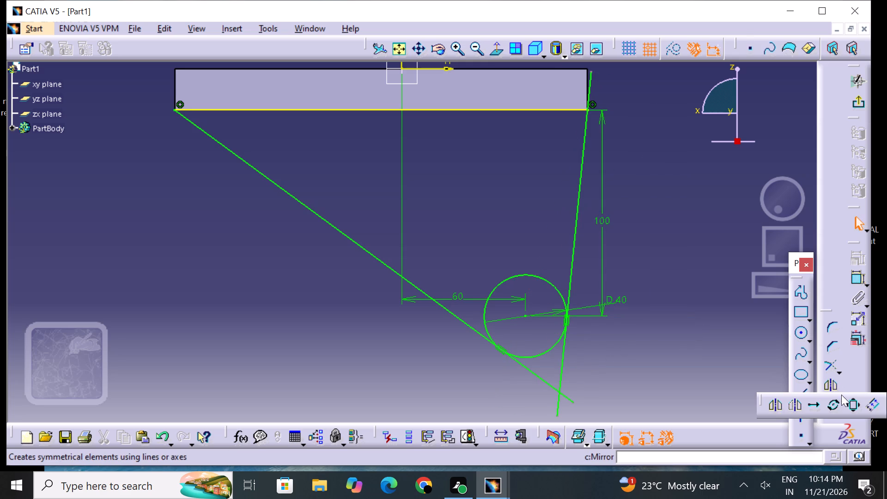
pyautogui.click(764, 389)
pyautogui.click(838, 370)
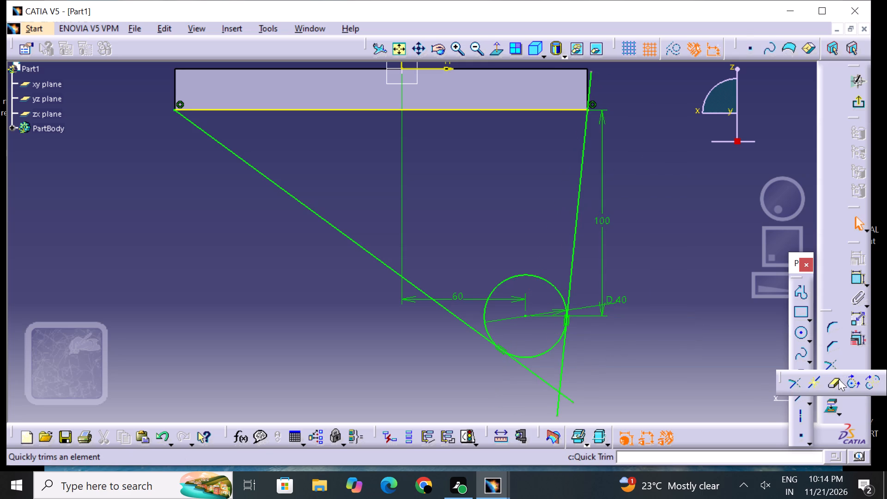
pyautogui.doubleClick(836, 380)
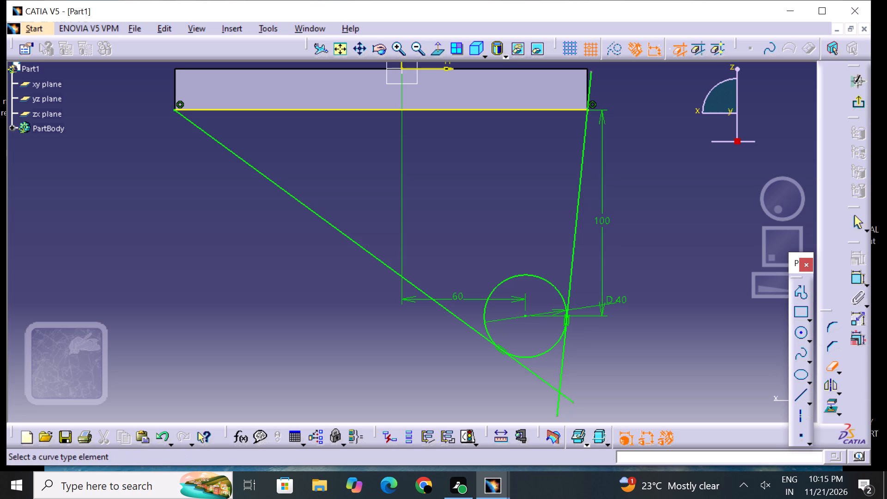
pyautogui.click(539, 373)
pyautogui.click(562, 360)
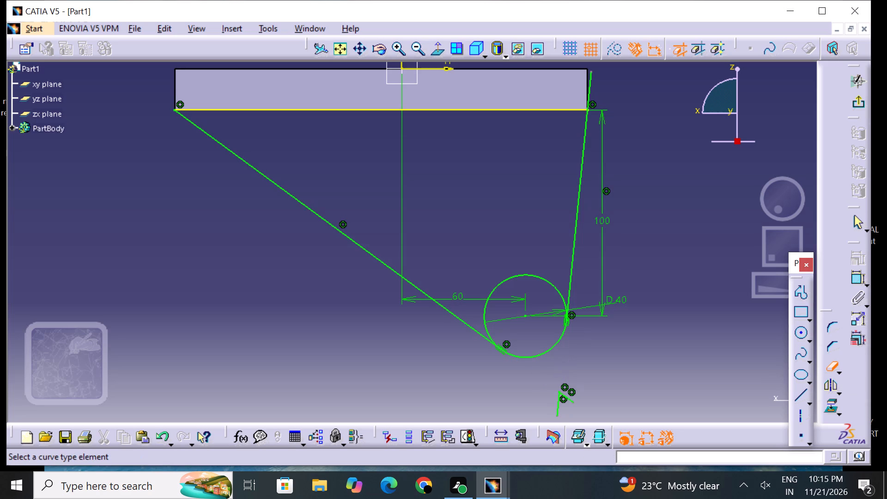
pyautogui.click(576, 399)
pyautogui.click(560, 407)
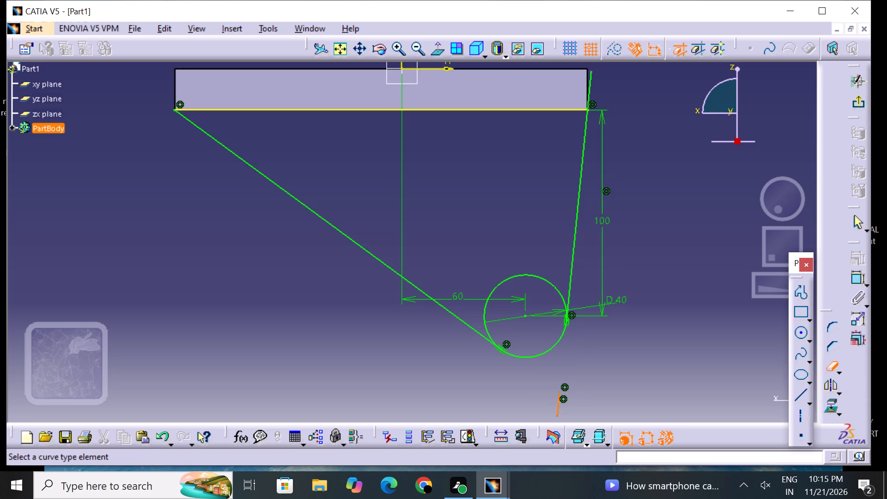
pyautogui.click(520, 275)
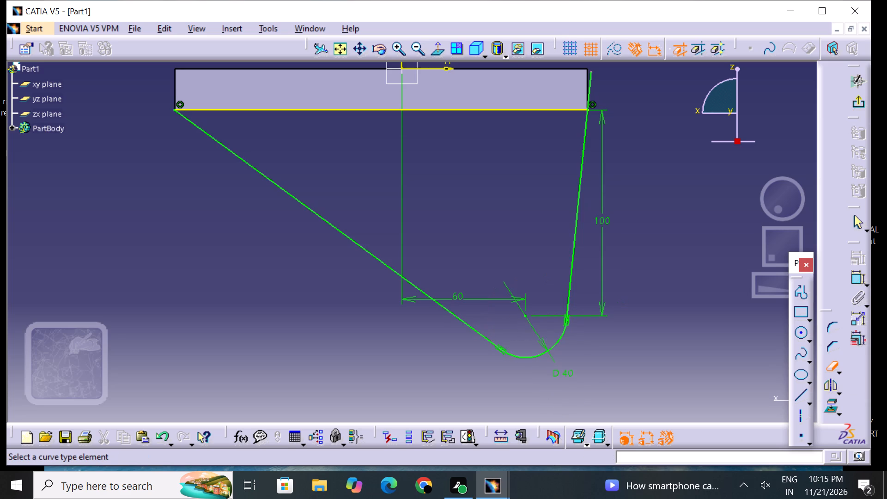
pyautogui.click(591, 83)
pyautogui.click(829, 360)
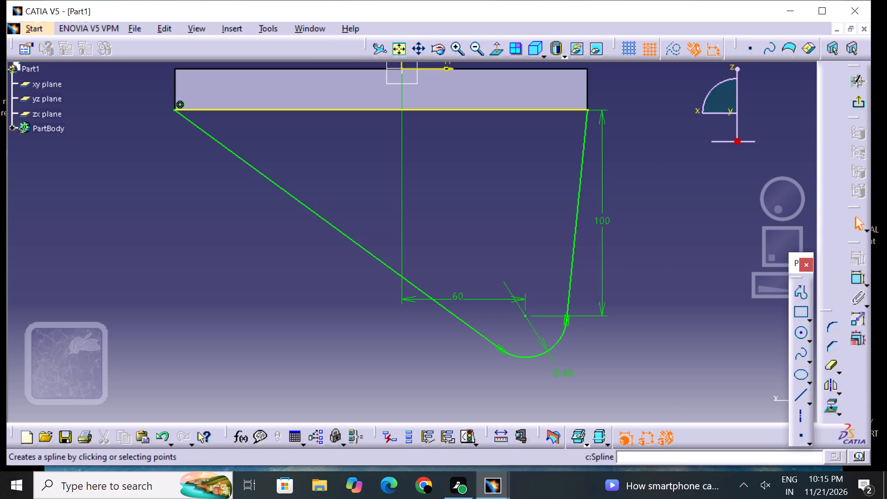
pyautogui.click(692, 308)
# Exit the sketch of the tapered, round-ended profile.
pyautogui.moveTo(681, 259); pyautogui.dragTo(563, 292, button='middle')
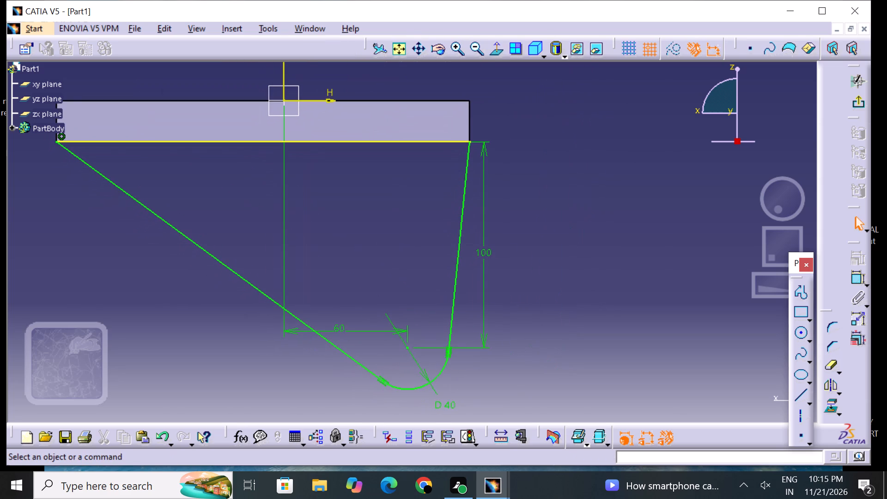
pyautogui.click(595, 246)
pyautogui.scroll(1, 591, 232)
pyautogui.moveTo(591, 232); pyautogui.dragTo(611, 225, button='middle')
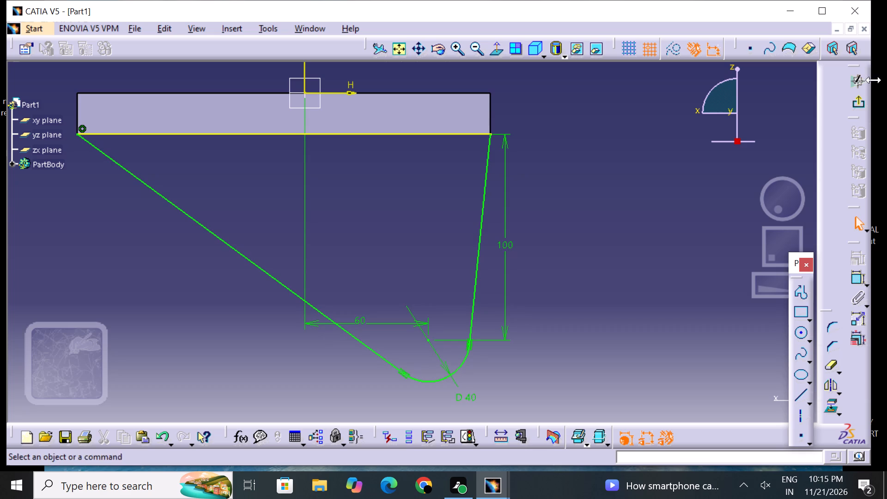
pyautogui.click(860, 103)
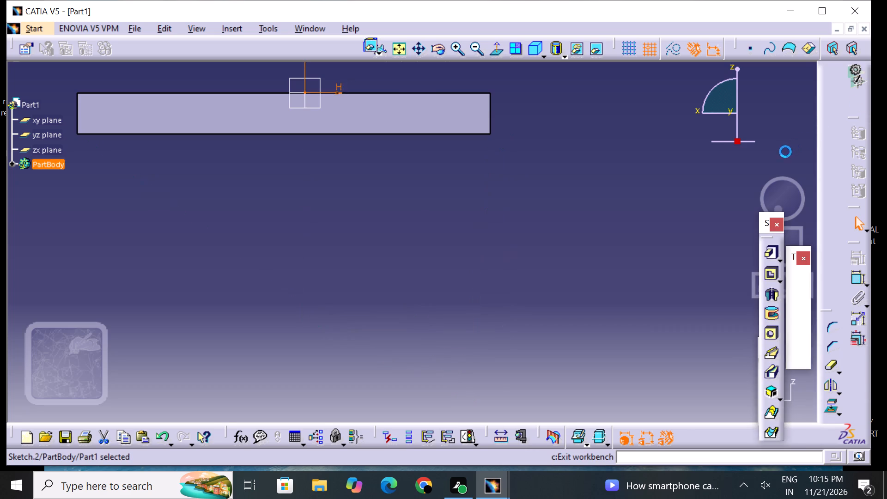
# Extrude the tapered profile as a 20 mm pad with its direction reversed, so it runs under the plate.
pyautogui.moveTo(685, 179); pyautogui.dragTo(483, 207, button='middle')
pyautogui.moveTo(684, 178); pyautogui.dragTo(483, 207, button='right')
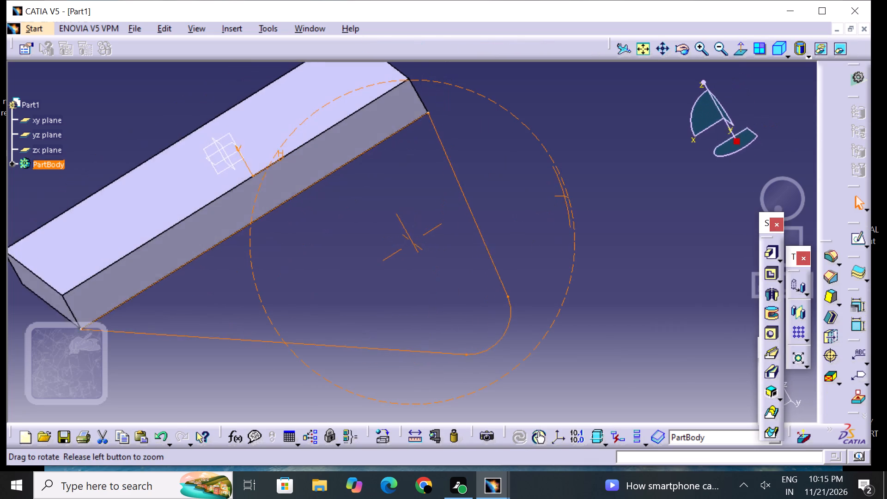
pyautogui.moveTo(483, 207); pyautogui.dragTo(554, 176, button='right')
pyautogui.moveTo(483, 207); pyautogui.dragTo(554, 176, button='middle')
pyautogui.moveTo(554, 176); pyautogui.dragTo(555, 176, button='right')
pyautogui.moveTo(586, 181); pyautogui.dragTo(635, 194, button='middle')
pyautogui.moveTo(641, 194); pyautogui.dragTo(642, 194, button='middle')
pyautogui.moveTo(642, 194); pyautogui.dragTo(523, 246, button='right')
pyautogui.moveTo(642, 194); pyautogui.dragTo(523, 246, button='middle')
pyautogui.moveTo(453, 285); pyautogui.dragTo(472, 265, button='middle')
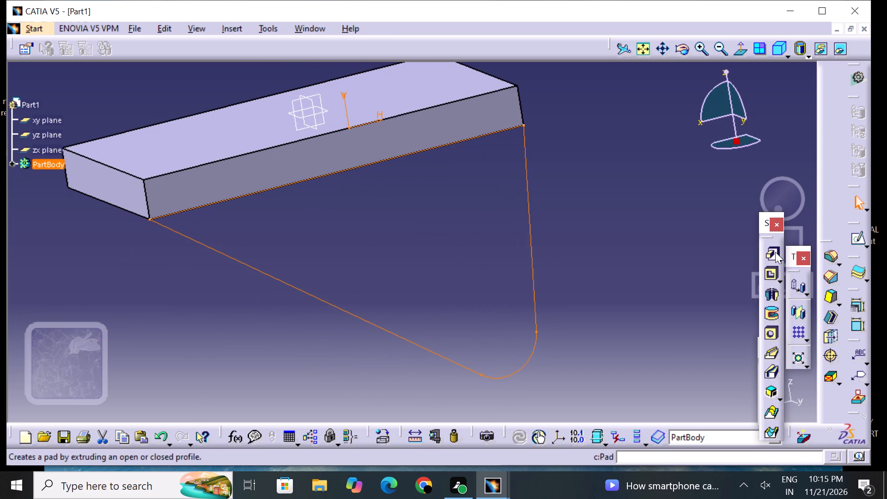
pyautogui.click(775, 252)
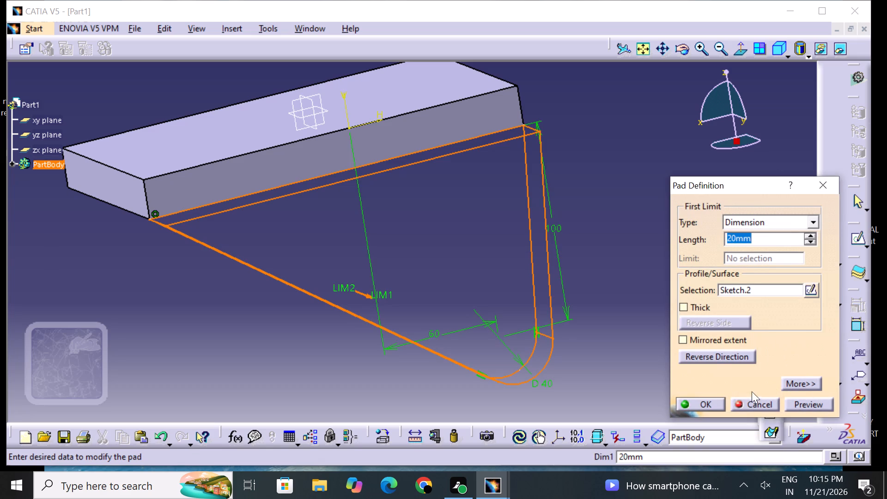
pyautogui.click(714, 363)
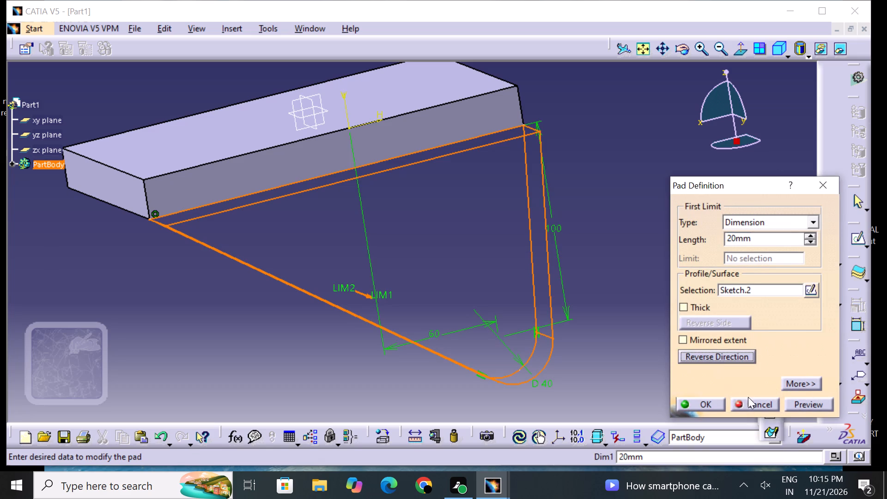
pyautogui.click(792, 405)
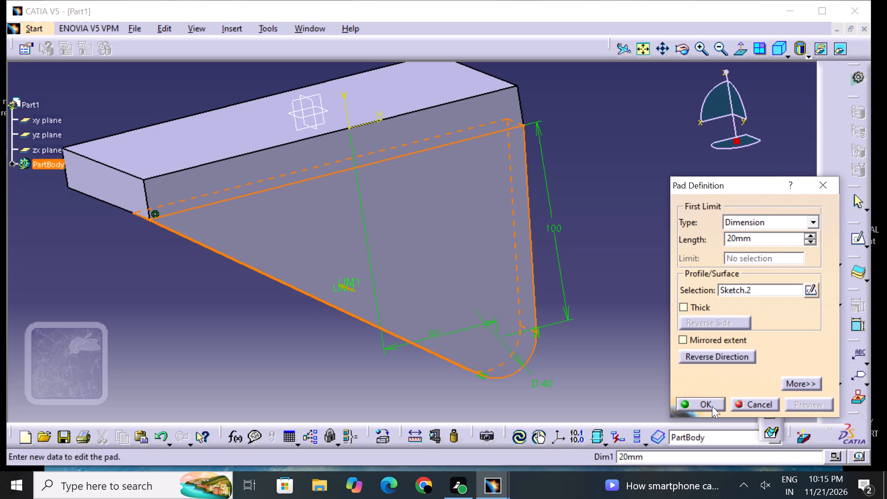
pyautogui.click(712, 406)
# Examine the new tapered leg and its junction with the plate from the end and outer side.
pyautogui.moveTo(679, 374); pyautogui.dragTo(668, 367)
pyautogui.moveTo(656, 284); pyautogui.dragTo(455, 275, button='middle')
pyautogui.moveTo(656, 284); pyautogui.dragTo(455, 275, button='right')
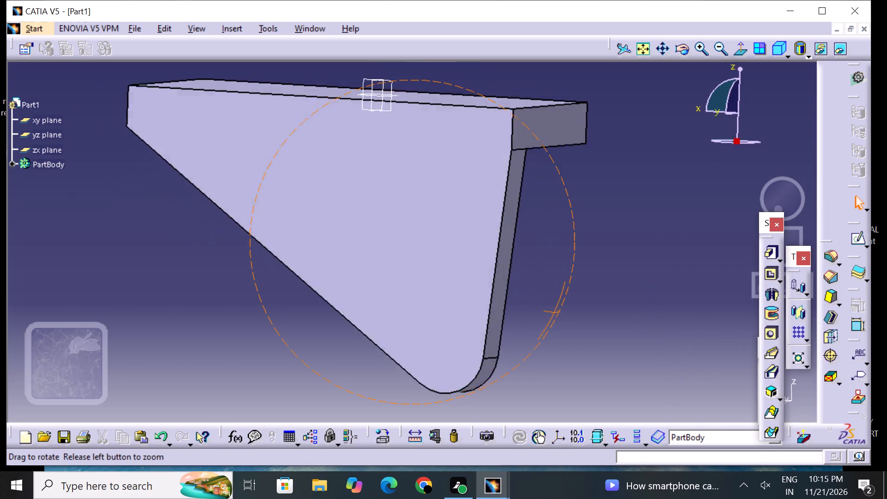
pyautogui.moveTo(455, 275); pyautogui.dragTo(305, 262, button='middle')
pyautogui.moveTo(455, 275); pyautogui.dragTo(305, 262, button='right')
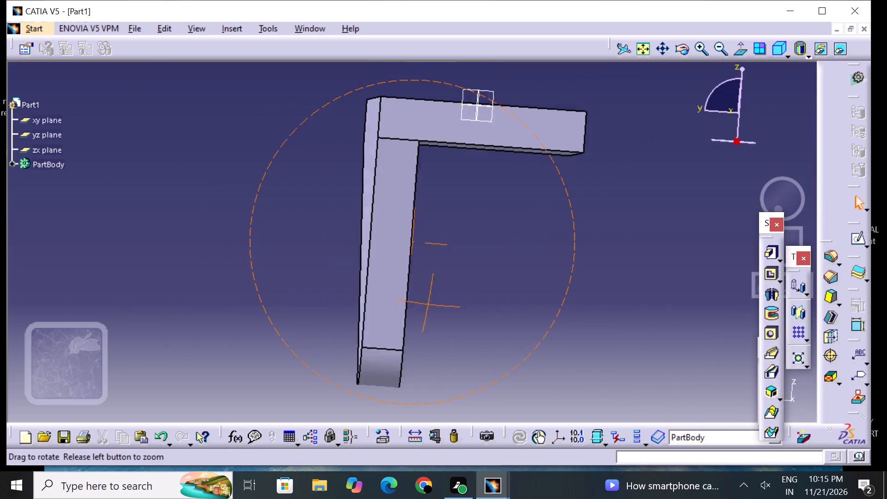
pyautogui.moveTo(305, 262); pyautogui.dragTo(434, 268, button='middle')
pyautogui.moveTo(305, 262); pyautogui.dragTo(434, 268, button='right')
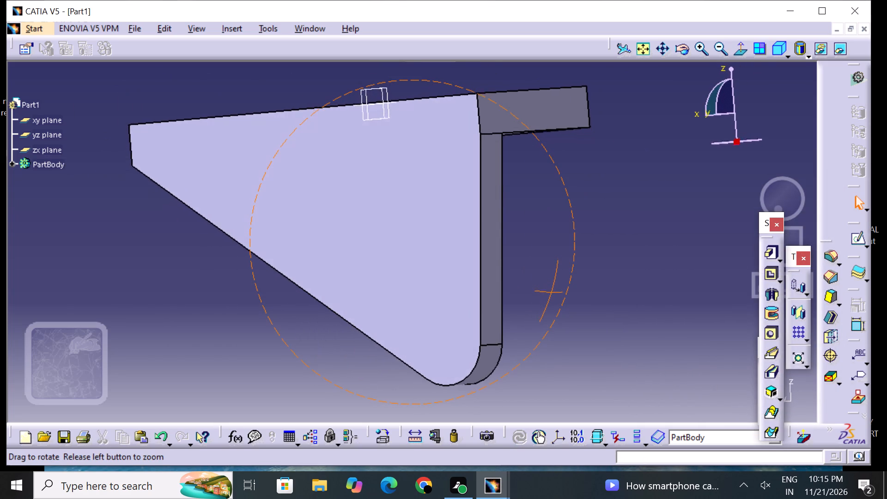
pyautogui.moveTo(434, 268); pyautogui.dragTo(435, 279, button='middle')
pyautogui.moveTo(434, 268); pyautogui.dragTo(435, 279, button='right')
pyautogui.moveTo(377, 171); pyautogui.dragTo(397, 173, button='middle')
pyautogui.moveTo(391, 171); pyautogui.dragTo(397, 173, button='right')
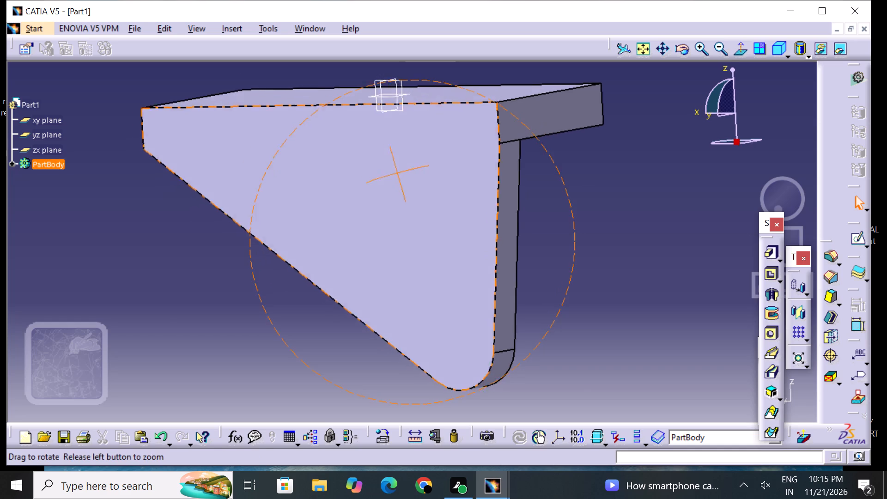
# Start a sketch on the plate's long side face opposite the tapered leg.
pyautogui.moveTo(397, 173); pyautogui.dragTo(413, 203, button='middle')
pyautogui.moveTo(397, 173); pyautogui.dragTo(414, 203, button='right')
pyautogui.click(650, 266)
pyautogui.moveTo(651, 266); pyautogui.dragTo(345, 262, button='middle')
pyautogui.moveTo(651, 266); pyautogui.dragTo(345, 262, button='right')
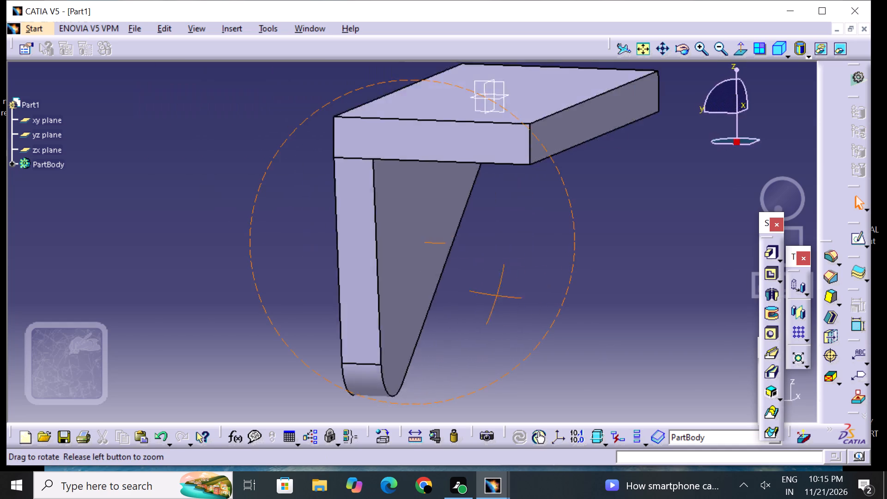
pyautogui.moveTo(345, 262); pyautogui.dragTo(252, 247, button='middle')
pyautogui.moveTo(345, 262); pyautogui.dragTo(252, 247, button='right')
pyautogui.click(456, 139)
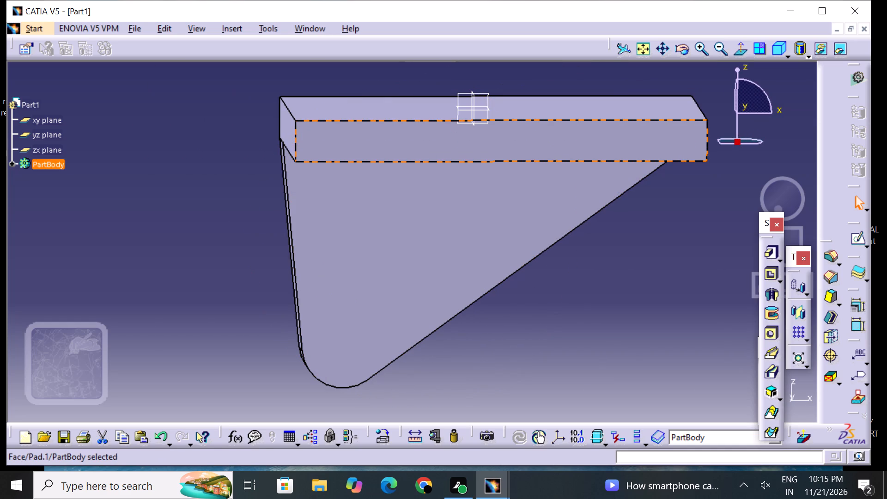
pyautogui.click(858, 244)
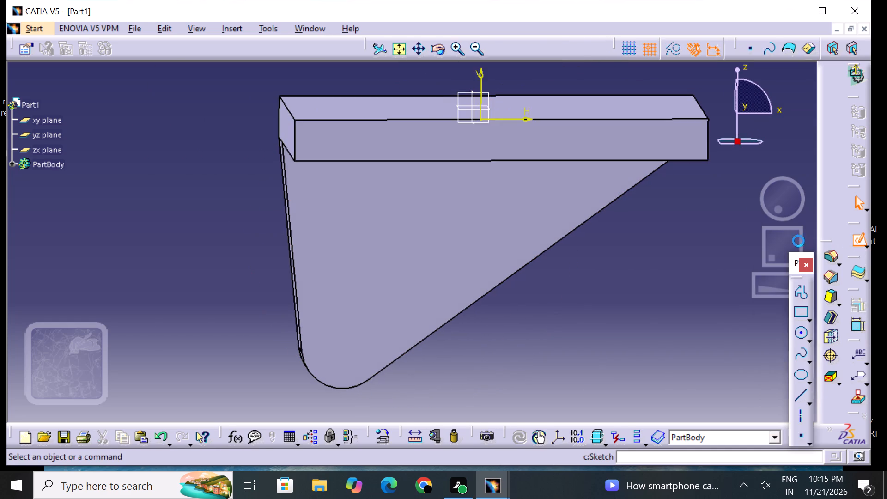
# Project the plate's bottom edge into the sketch as the leg profile's upper line.
pyautogui.moveTo(676, 242); pyautogui.dragTo(631, 196, button='middle')
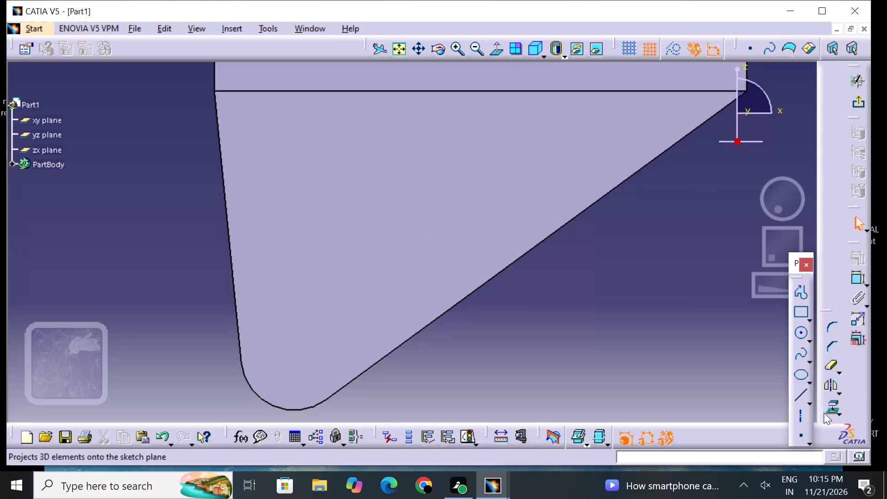
pyautogui.moveTo(831, 405); pyautogui.dragTo(832, 399)
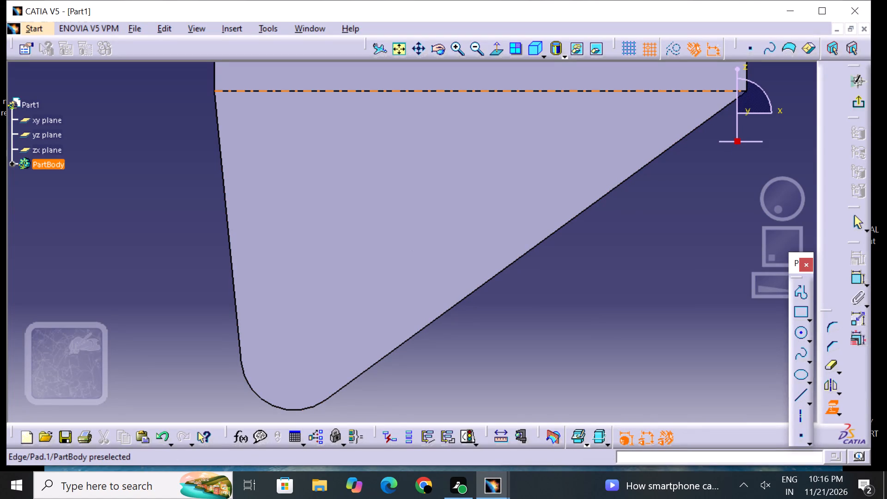
pyautogui.click(565, 90)
pyautogui.click(647, 235)
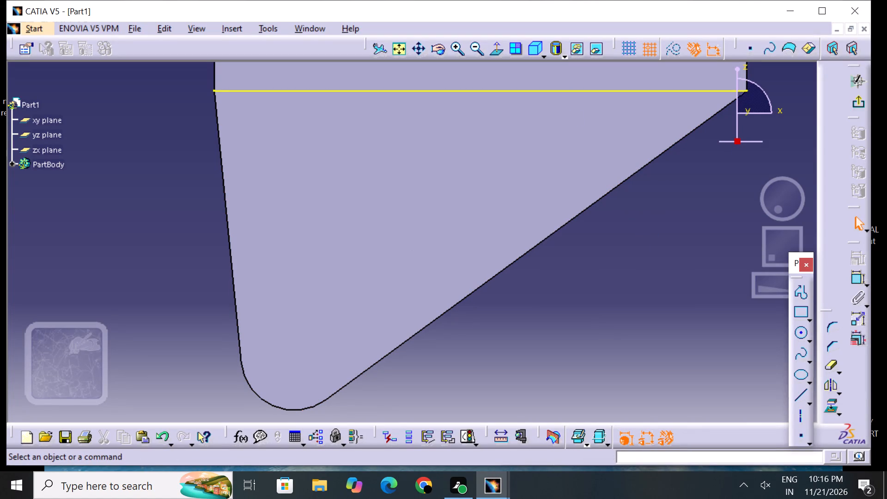
# Sketch a circle of about 10 mm radius inside the leg's rounded end, centred at about H -60 mm, V -110 mm.
pyautogui.click(794, 331)
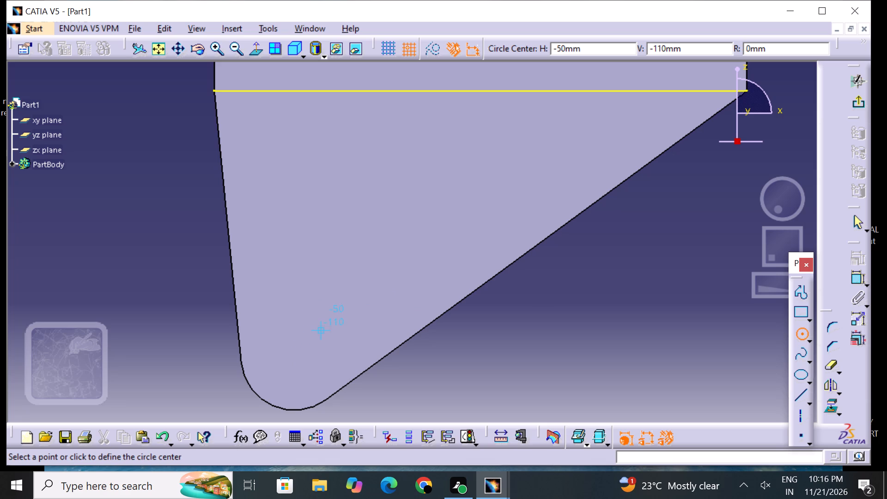
pyautogui.click(291, 341)
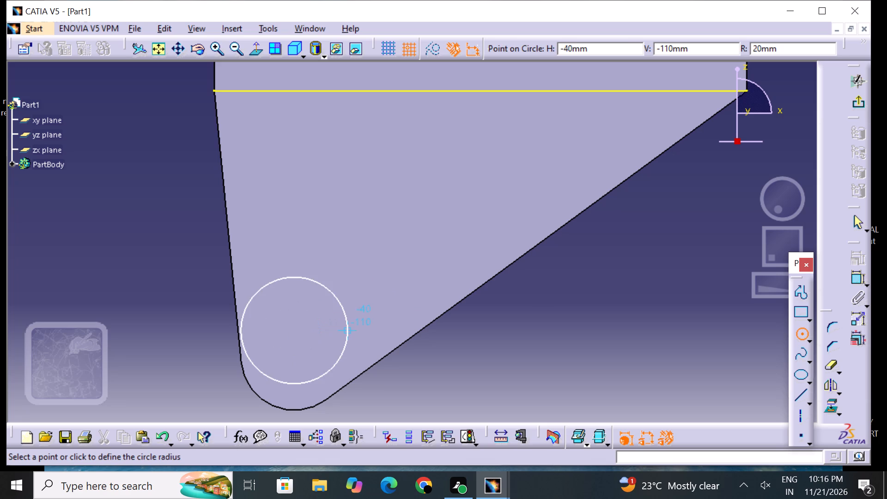
pyautogui.click(321, 333)
pyautogui.moveTo(437, 371); pyautogui.dragTo(453, 374)
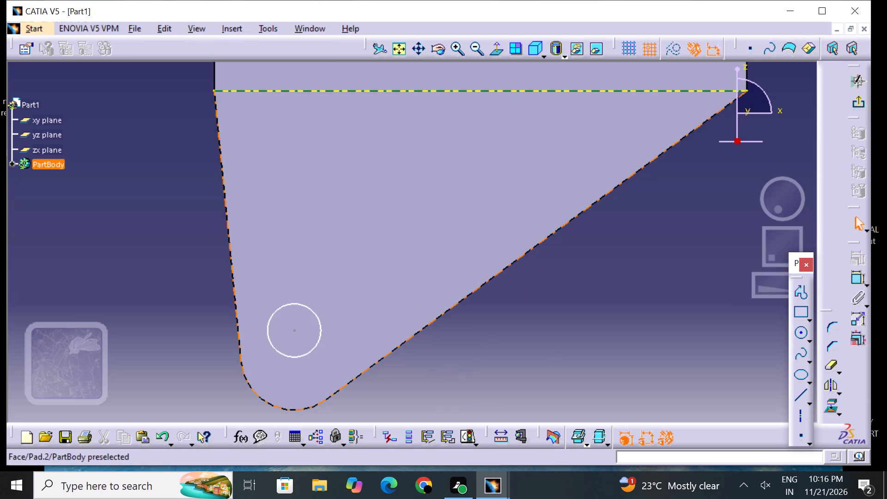
# Dimension the circle's diameter and set it to 40 mm.
pyautogui.moveTo(562, 201); pyautogui.dragTo(544, 336, button='middle')
pyautogui.click(479, 44)
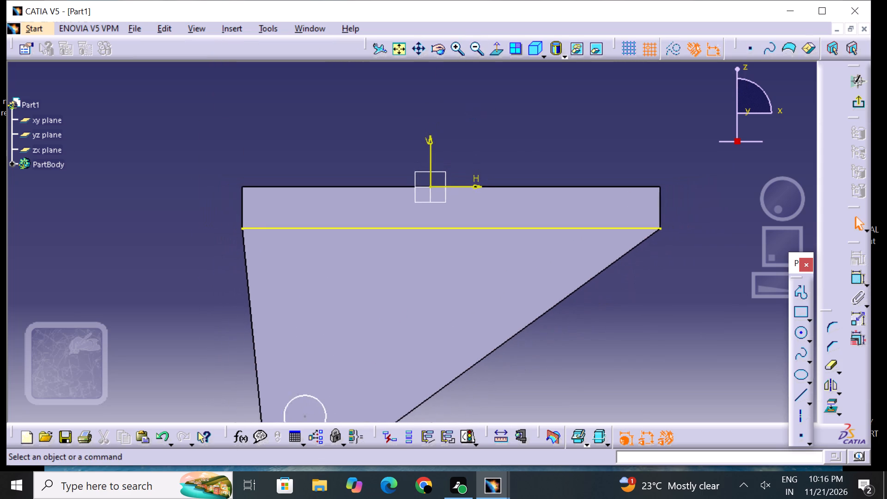
pyautogui.moveTo(434, 246); pyautogui.dragTo(459, 186, button='middle')
pyautogui.moveTo(863, 281); pyautogui.dragTo(859, 281)
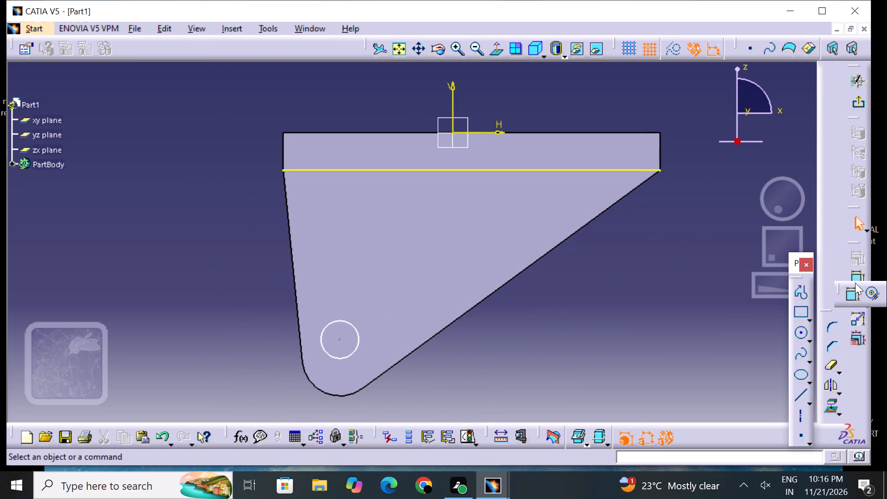
pyautogui.click(854, 300)
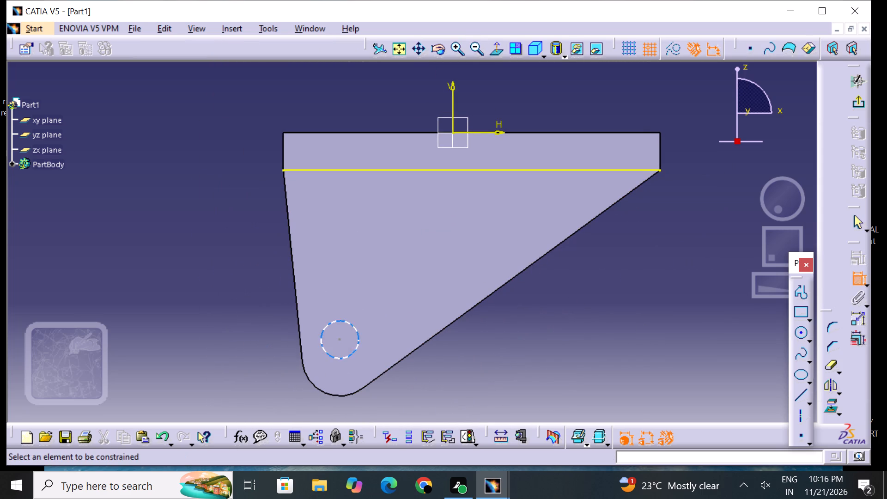
pyautogui.click(323, 335)
pyautogui.moveTo(322, 334); pyautogui.dragTo(316, 334)
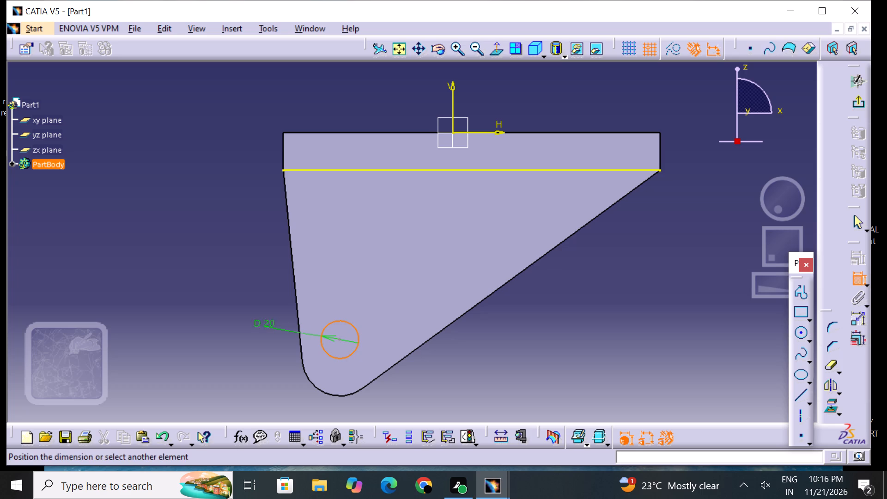
pyautogui.click(240, 323)
pyautogui.click(241, 319)
pyautogui.click(241, 319)
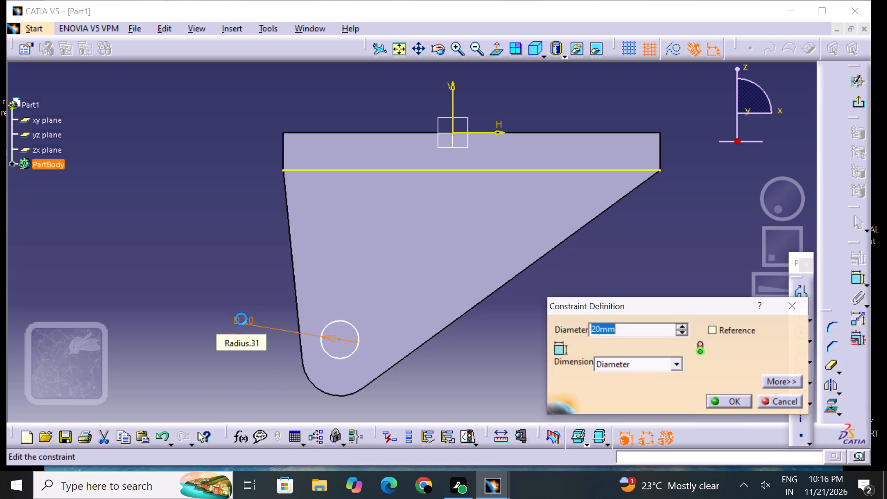
pyautogui.press('BackSpace')
pyautogui.write('40')
pyautogui.press('Return')
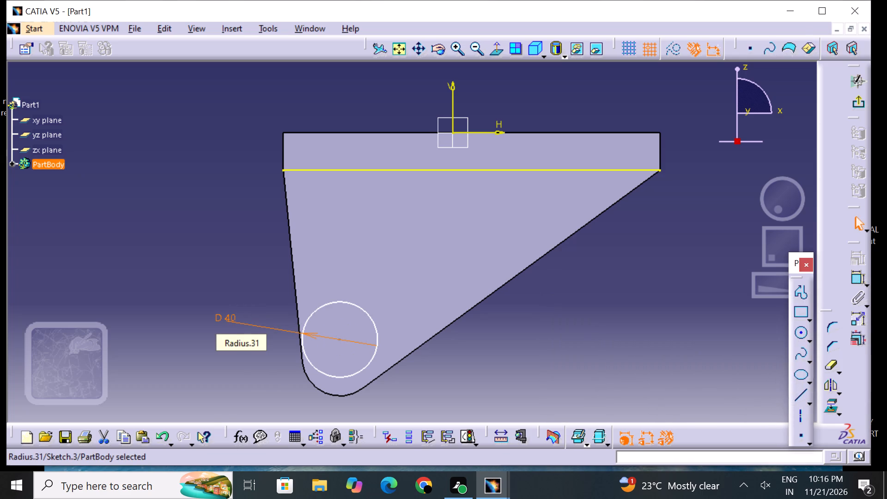
pyautogui.moveTo(263, 282); pyautogui.dragTo(268, 280)
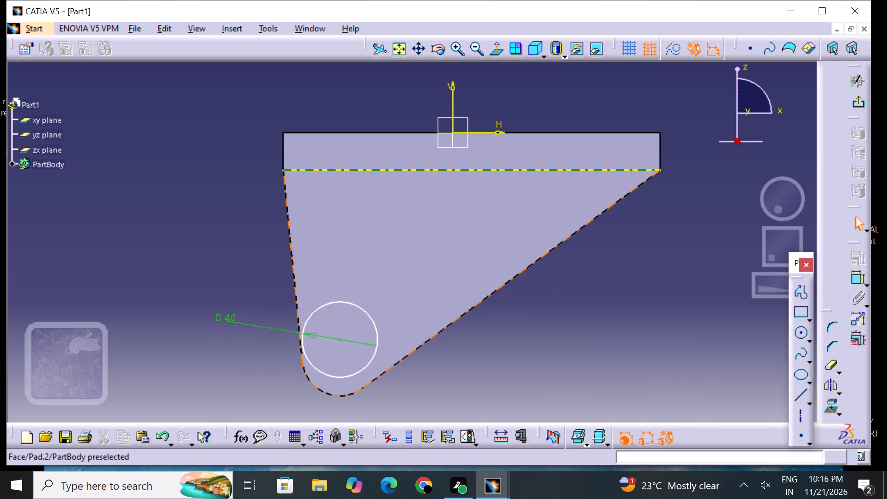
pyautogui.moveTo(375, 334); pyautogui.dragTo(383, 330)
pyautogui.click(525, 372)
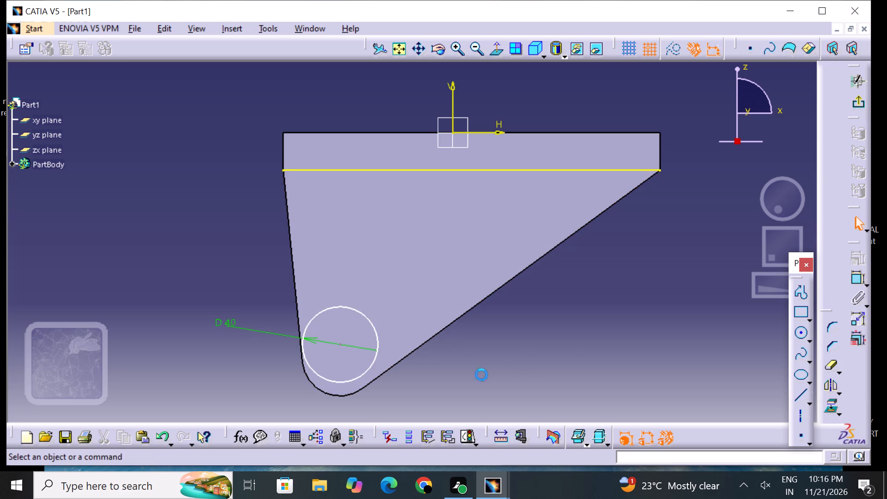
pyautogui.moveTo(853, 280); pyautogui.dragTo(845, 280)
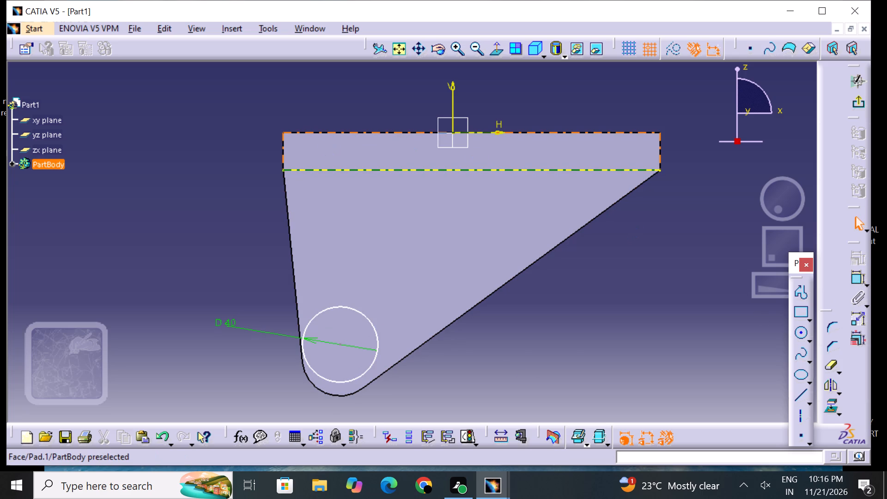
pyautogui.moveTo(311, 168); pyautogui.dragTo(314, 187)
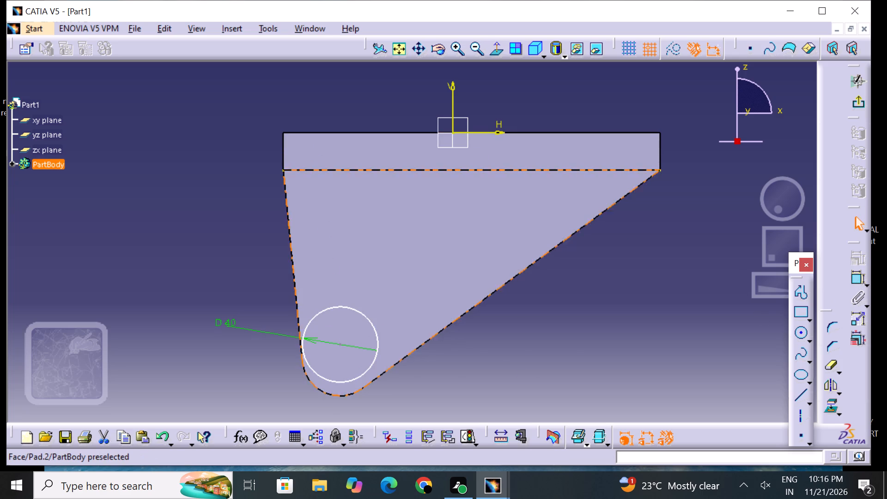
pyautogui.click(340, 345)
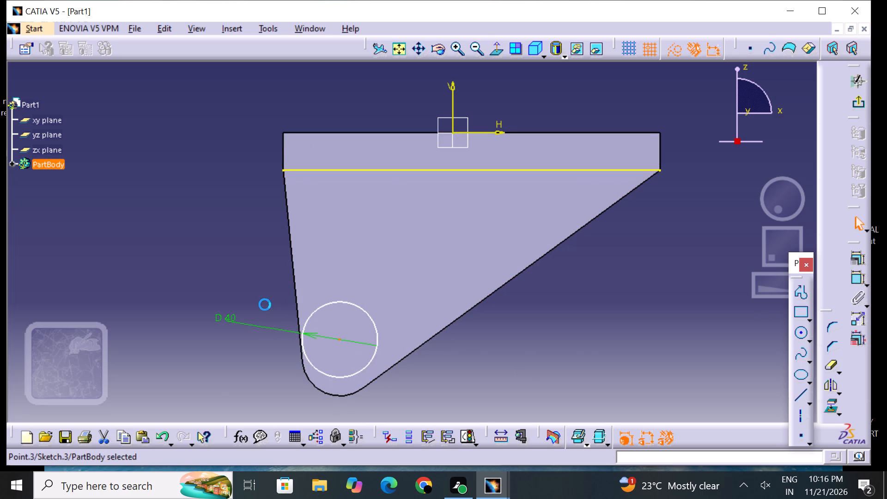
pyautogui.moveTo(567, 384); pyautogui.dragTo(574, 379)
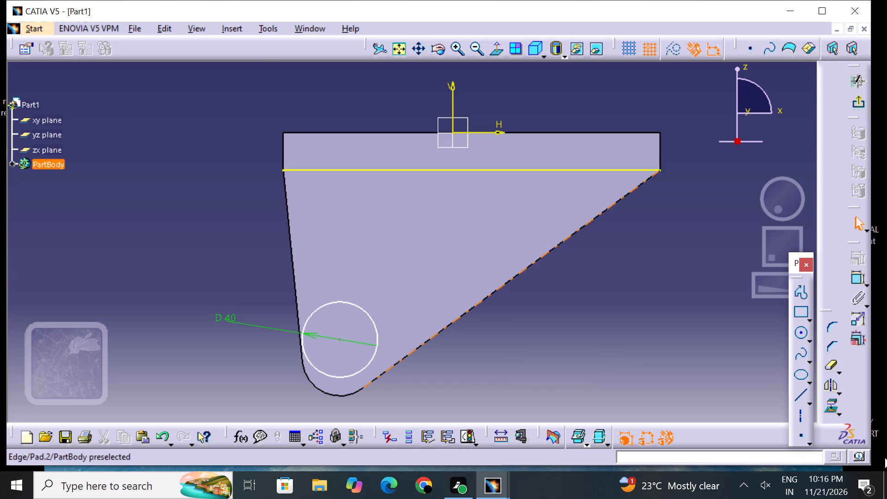
# Dimension the horizontal distance between the sketch's vertical axis and the circle's centre.
pyautogui.click(857, 279)
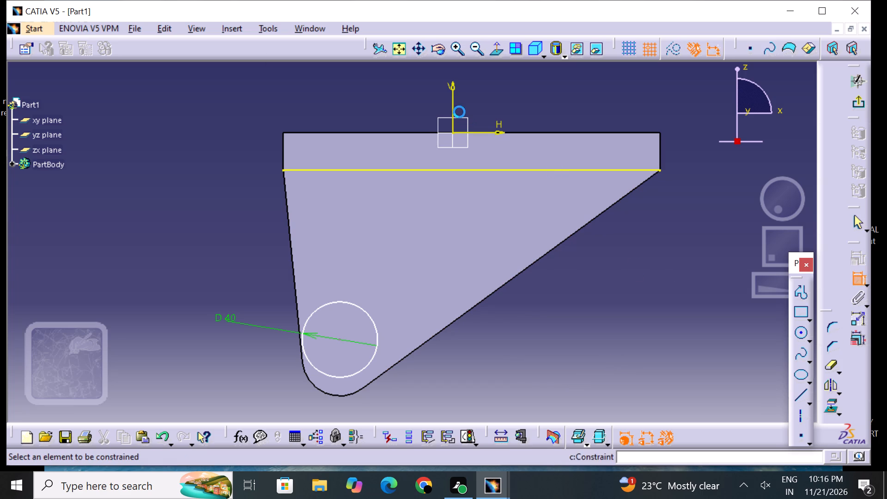
pyautogui.click(453, 101)
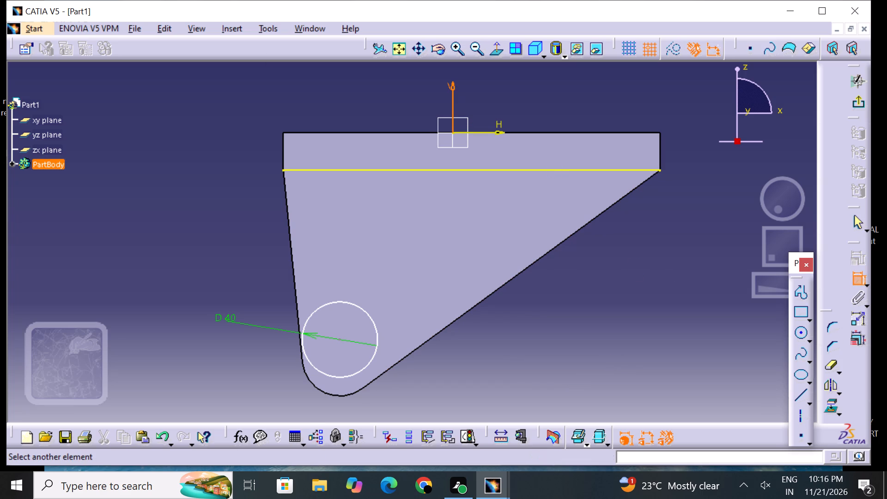
pyautogui.click(340, 338)
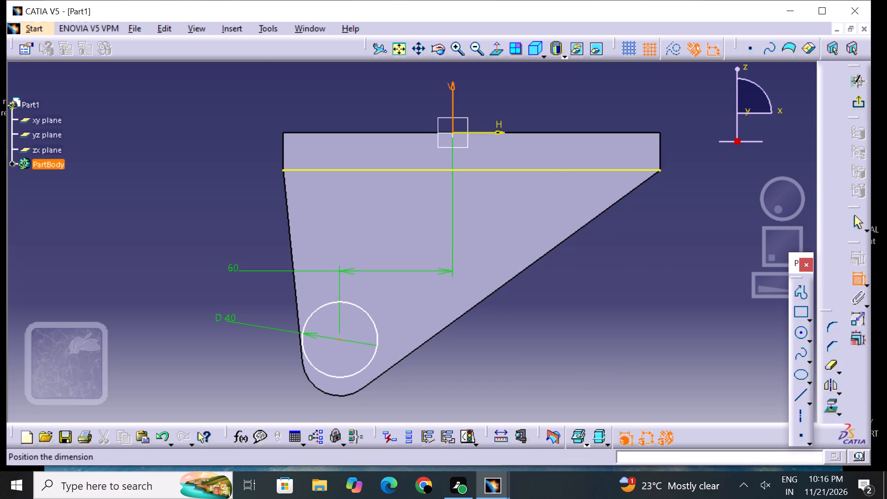
pyautogui.click(410, 377)
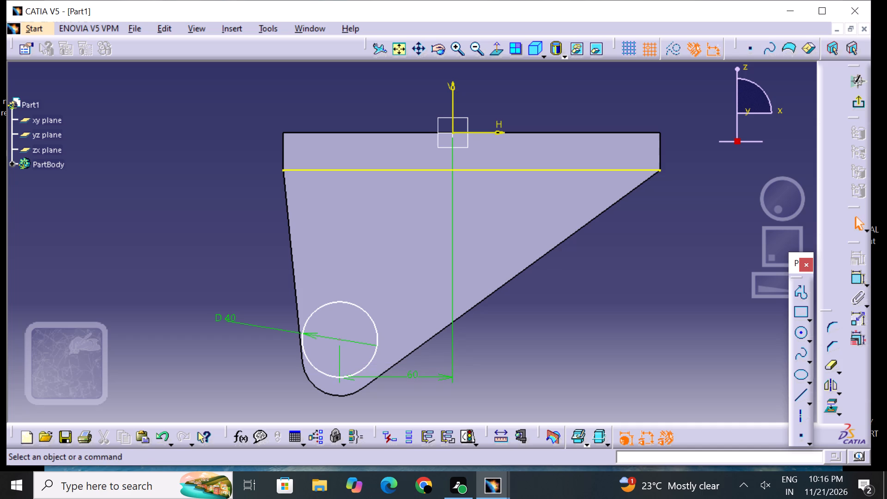
pyautogui.click(574, 379)
# Dimension the vertical distance from the projected bottom edge to the circle's centre and set it to 100 mm.
pyautogui.click(852, 275)
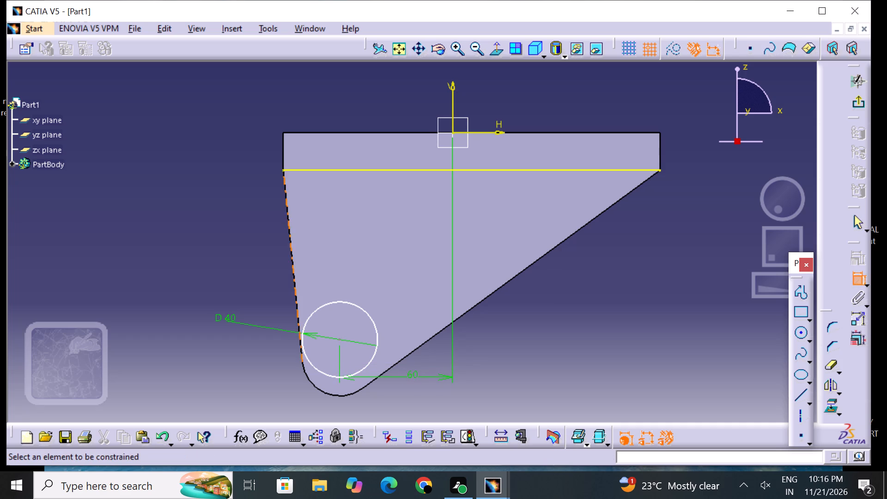
pyautogui.click(338, 169)
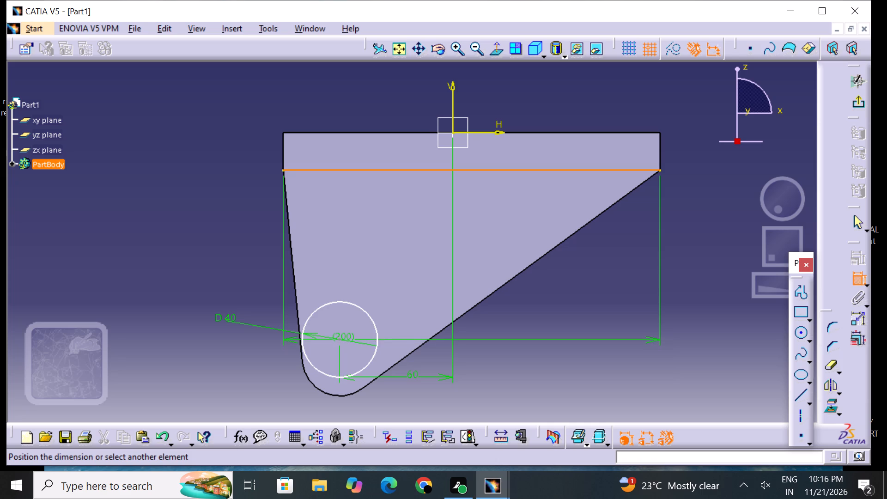
pyautogui.click(340, 340)
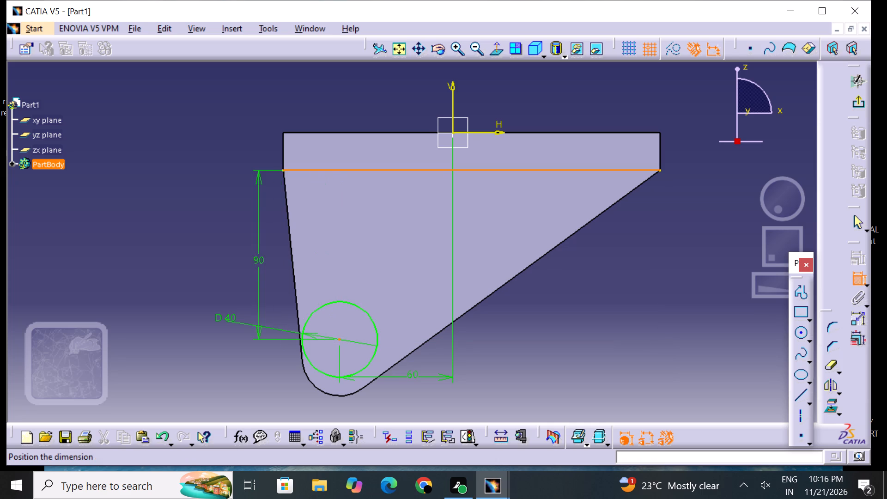
pyautogui.click(244, 262)
pyautogui.doubleClick(243, 259)
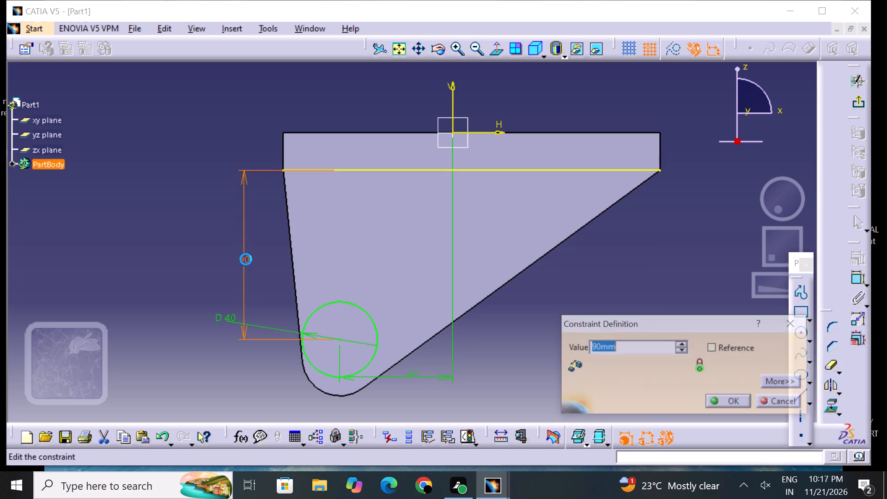
pyautogui.press('BackSpace')
pyautogui.write('100')
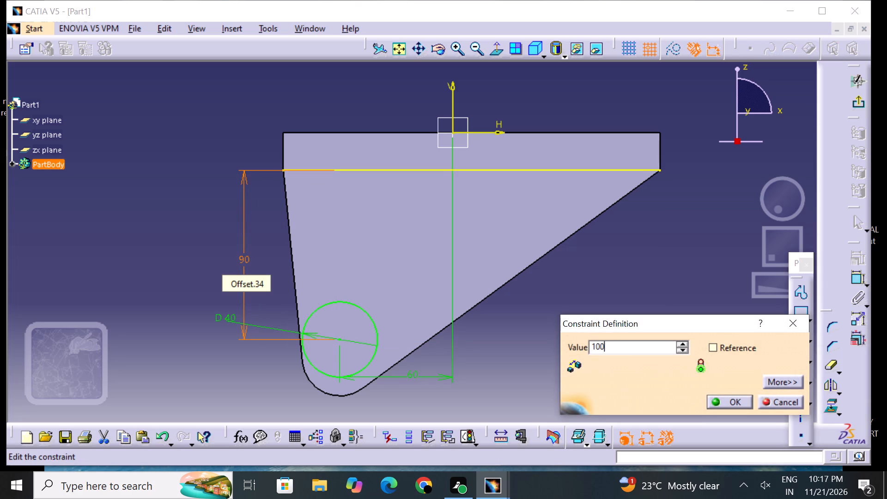
pyautogui.press('Return')
pyautogui.click(189, 254)
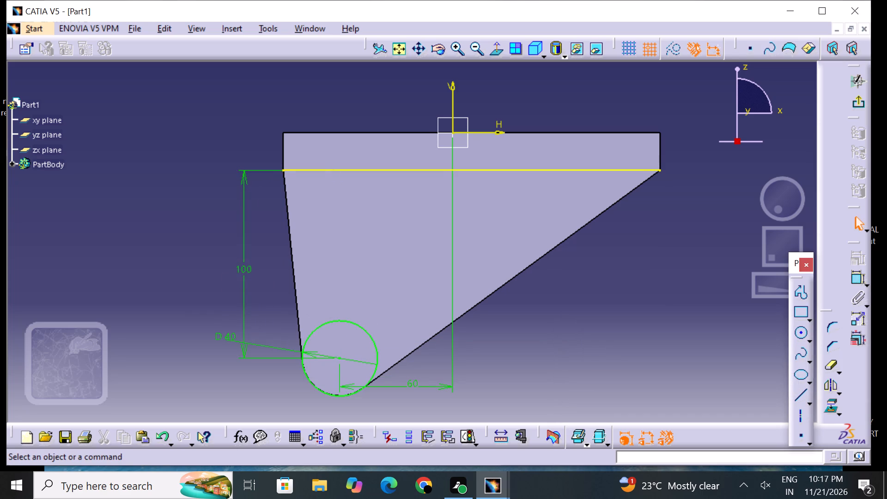
# Sketch a steep line outside the leg's short side, from about H -110 mm at the plate's top level to below the circle.
pyautogui.moveTo(230, 272); pyautogui.dragTo(248, 221, button='middle')
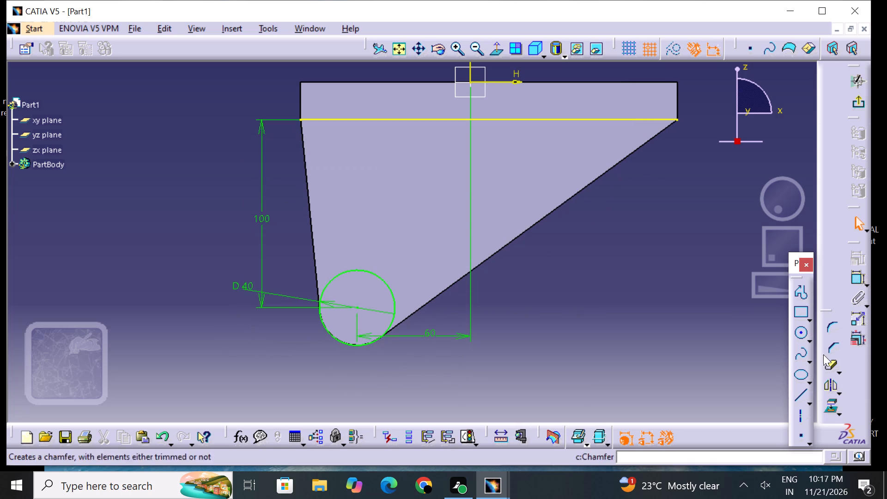
pyautogui.click(802, 393)
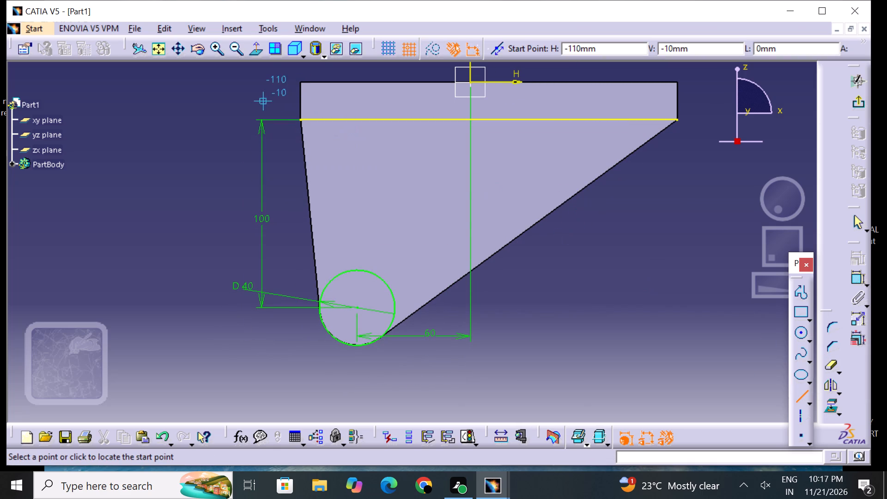
pyautogui.click(254, 85)
pyautogui.click(317, 402)
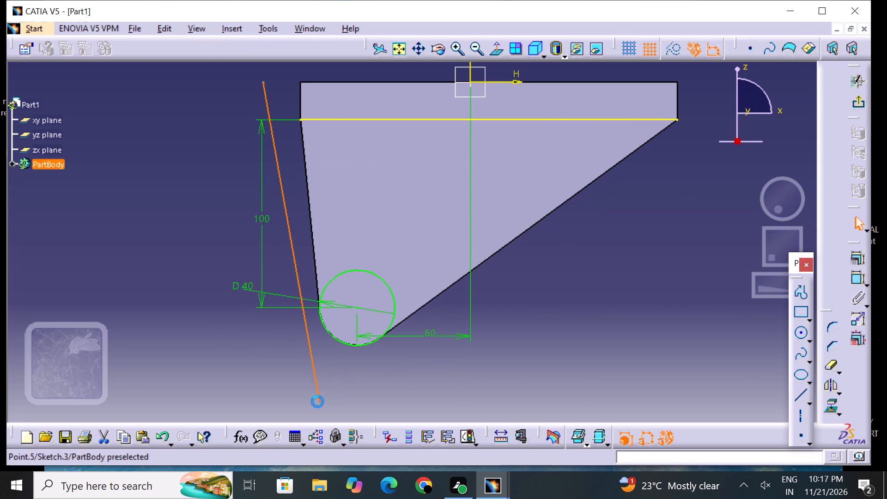
pyautogui.click(556, 389)
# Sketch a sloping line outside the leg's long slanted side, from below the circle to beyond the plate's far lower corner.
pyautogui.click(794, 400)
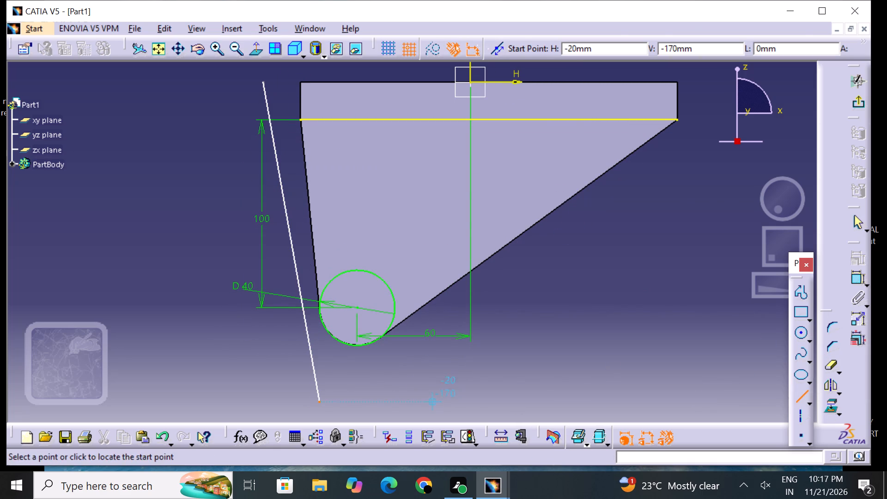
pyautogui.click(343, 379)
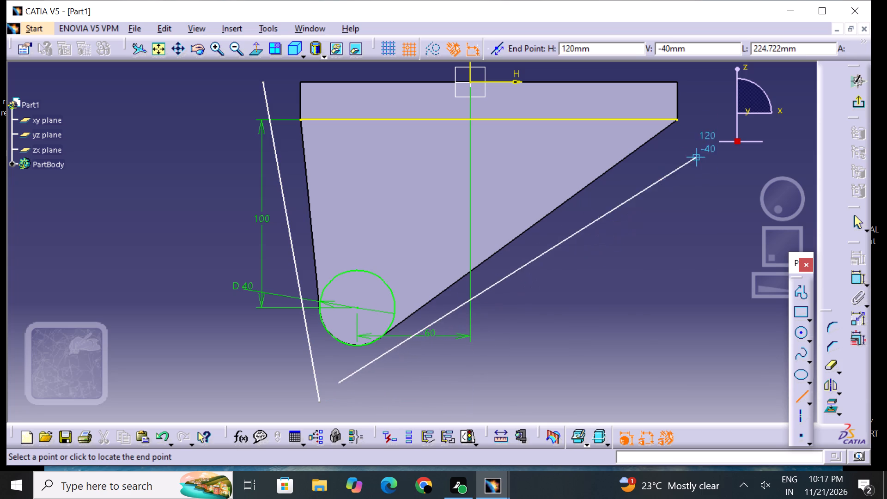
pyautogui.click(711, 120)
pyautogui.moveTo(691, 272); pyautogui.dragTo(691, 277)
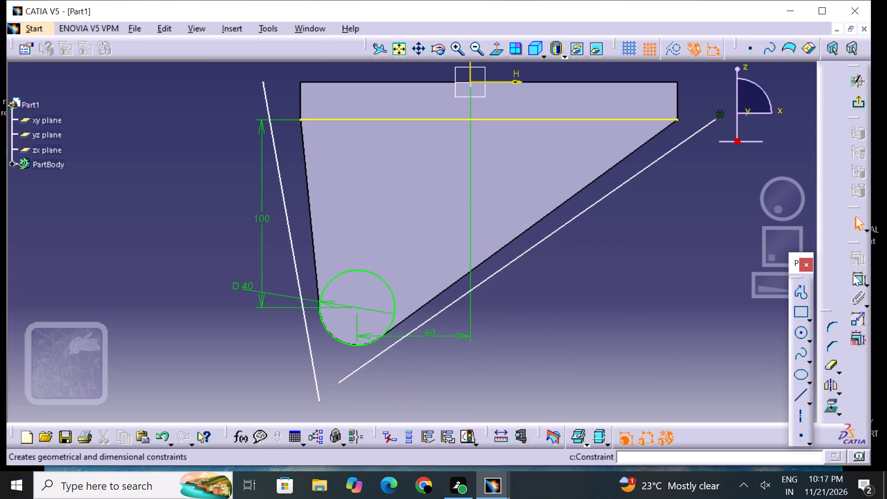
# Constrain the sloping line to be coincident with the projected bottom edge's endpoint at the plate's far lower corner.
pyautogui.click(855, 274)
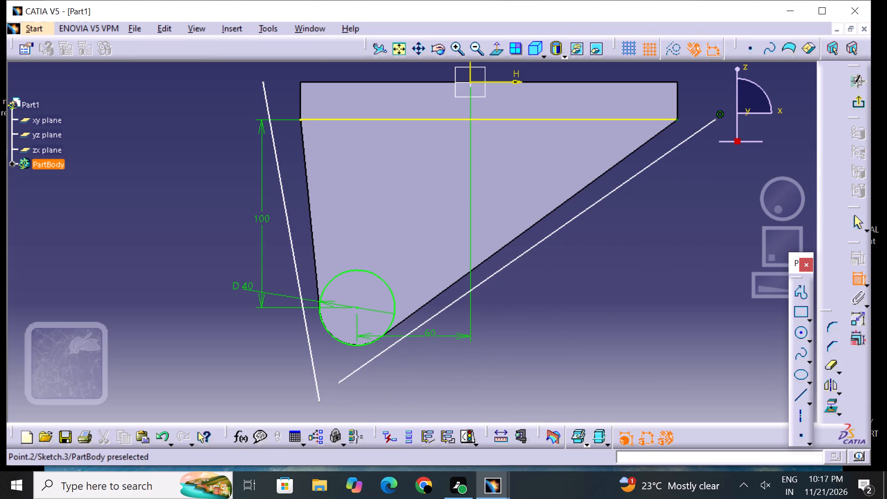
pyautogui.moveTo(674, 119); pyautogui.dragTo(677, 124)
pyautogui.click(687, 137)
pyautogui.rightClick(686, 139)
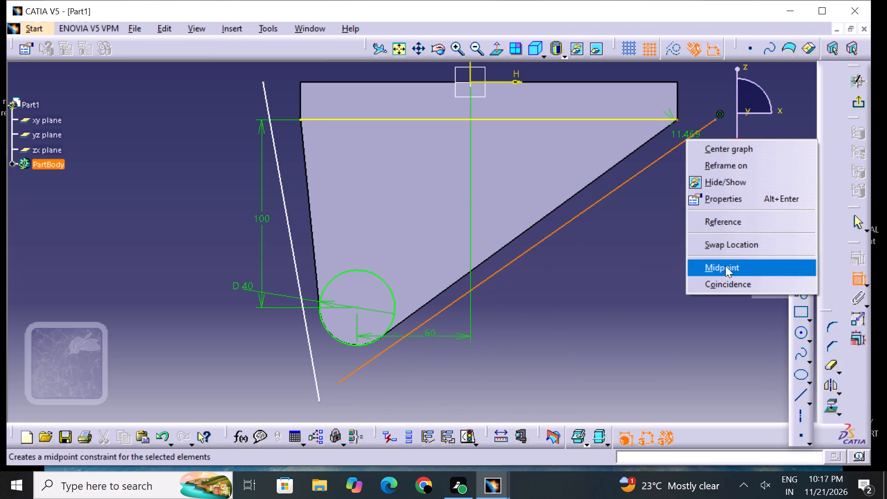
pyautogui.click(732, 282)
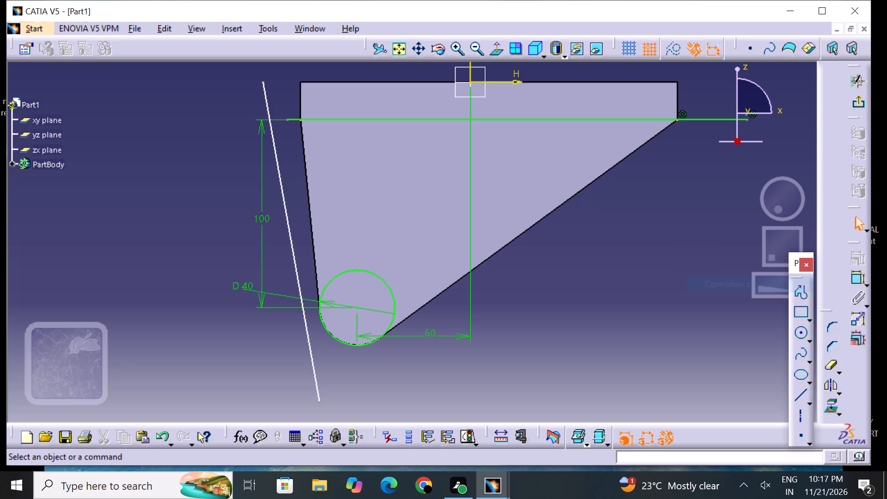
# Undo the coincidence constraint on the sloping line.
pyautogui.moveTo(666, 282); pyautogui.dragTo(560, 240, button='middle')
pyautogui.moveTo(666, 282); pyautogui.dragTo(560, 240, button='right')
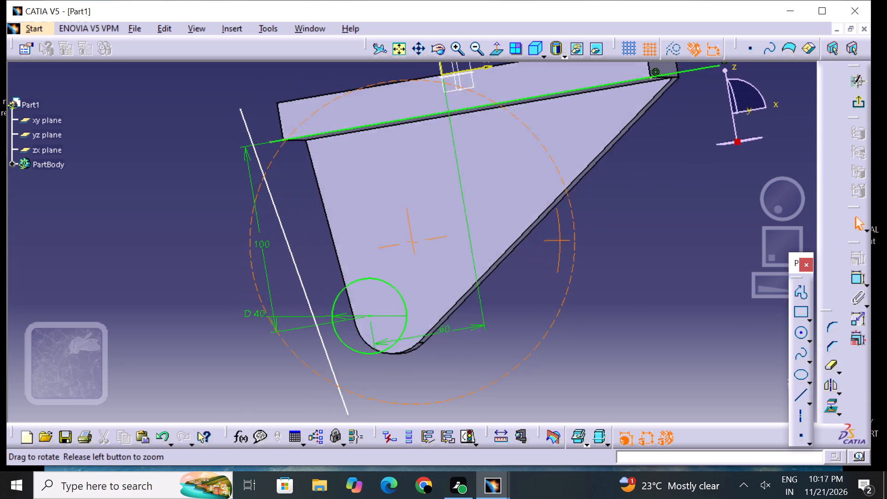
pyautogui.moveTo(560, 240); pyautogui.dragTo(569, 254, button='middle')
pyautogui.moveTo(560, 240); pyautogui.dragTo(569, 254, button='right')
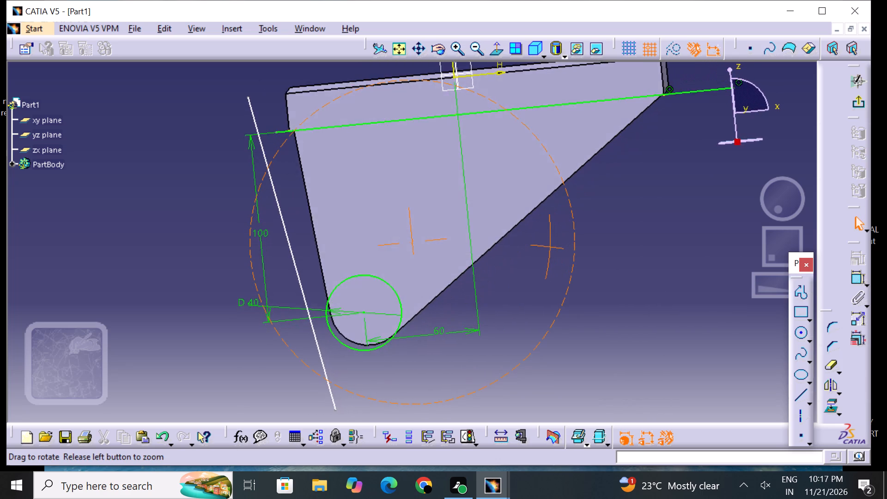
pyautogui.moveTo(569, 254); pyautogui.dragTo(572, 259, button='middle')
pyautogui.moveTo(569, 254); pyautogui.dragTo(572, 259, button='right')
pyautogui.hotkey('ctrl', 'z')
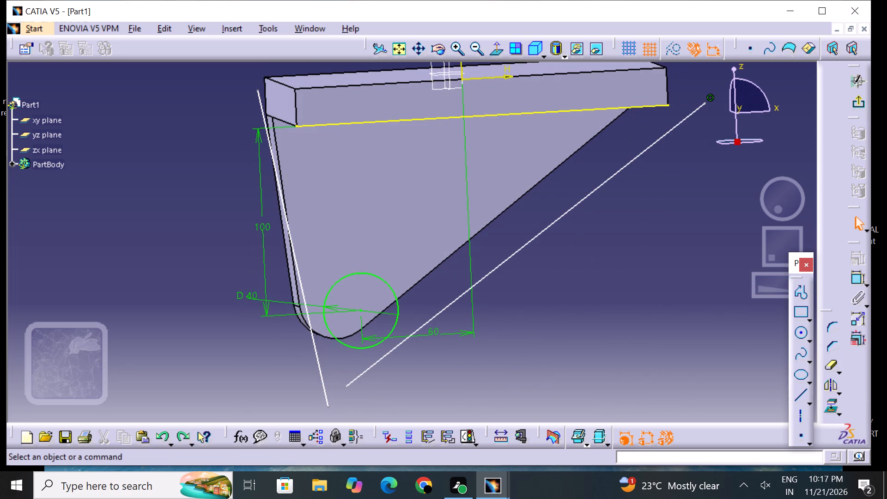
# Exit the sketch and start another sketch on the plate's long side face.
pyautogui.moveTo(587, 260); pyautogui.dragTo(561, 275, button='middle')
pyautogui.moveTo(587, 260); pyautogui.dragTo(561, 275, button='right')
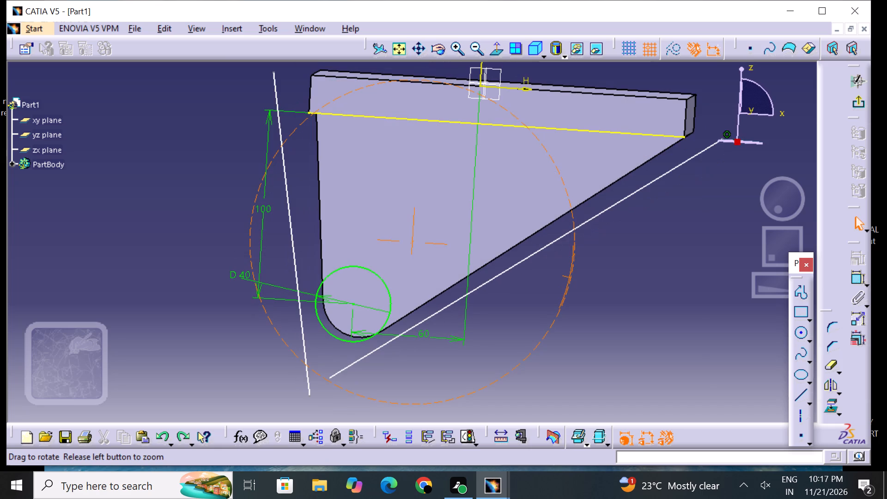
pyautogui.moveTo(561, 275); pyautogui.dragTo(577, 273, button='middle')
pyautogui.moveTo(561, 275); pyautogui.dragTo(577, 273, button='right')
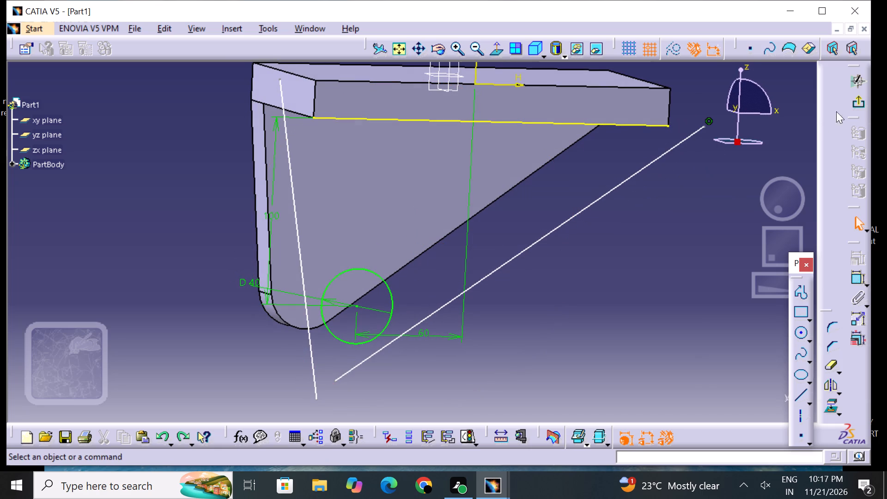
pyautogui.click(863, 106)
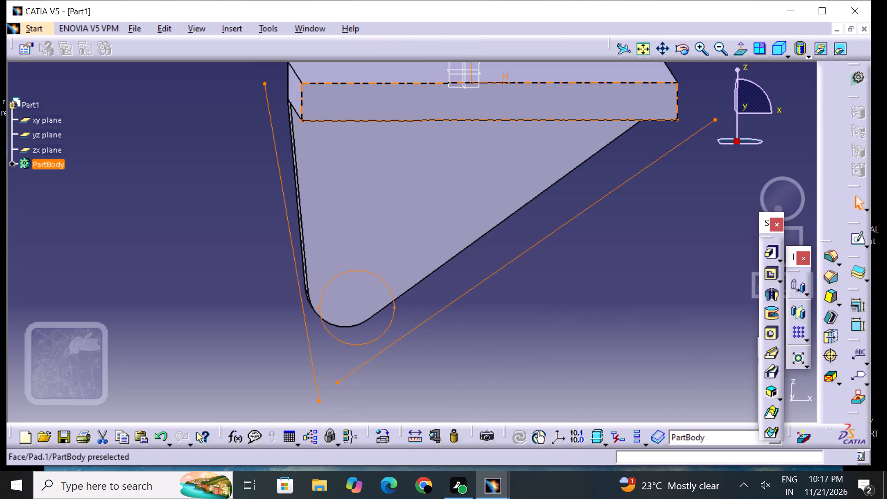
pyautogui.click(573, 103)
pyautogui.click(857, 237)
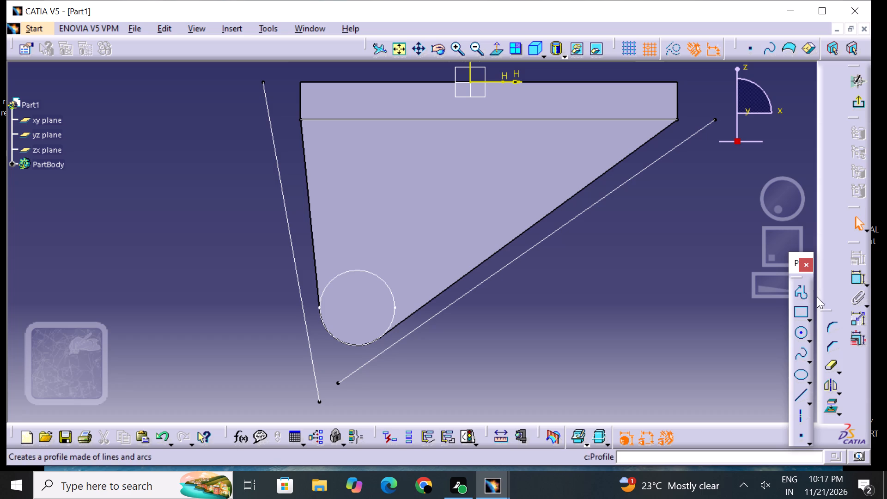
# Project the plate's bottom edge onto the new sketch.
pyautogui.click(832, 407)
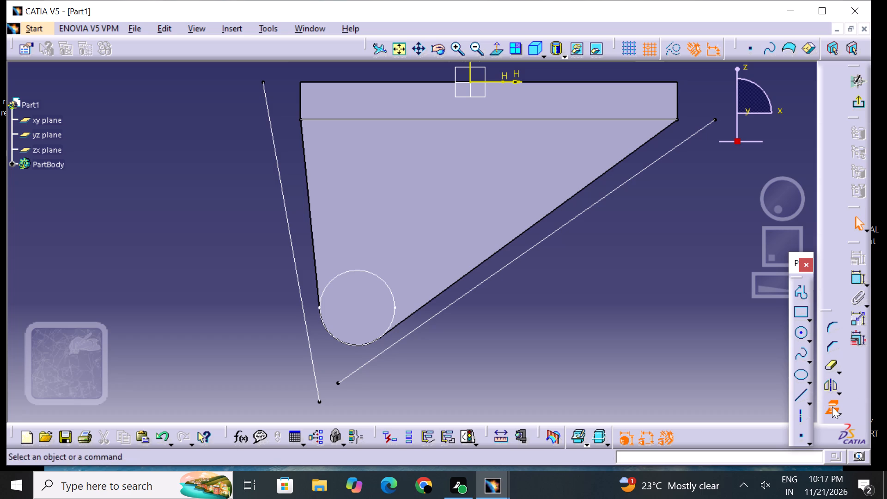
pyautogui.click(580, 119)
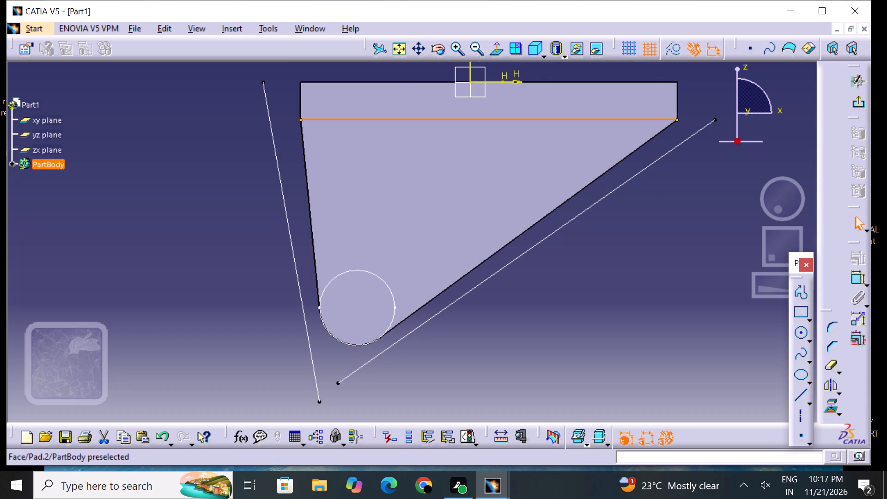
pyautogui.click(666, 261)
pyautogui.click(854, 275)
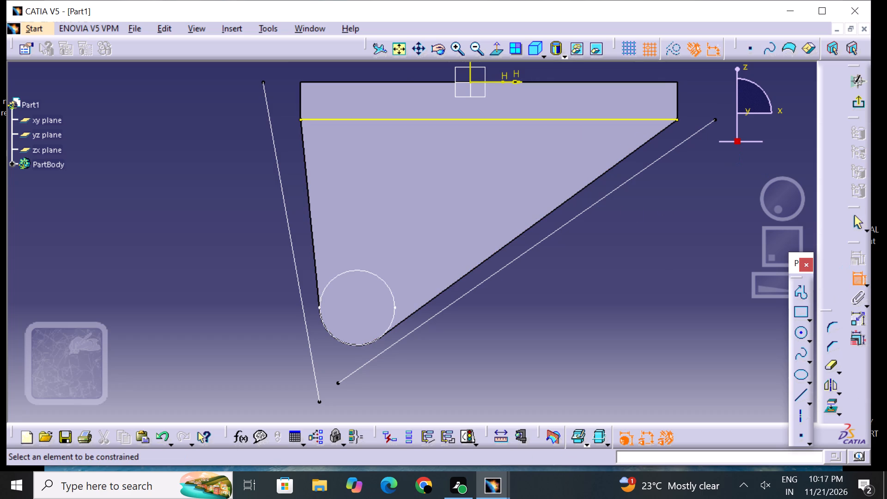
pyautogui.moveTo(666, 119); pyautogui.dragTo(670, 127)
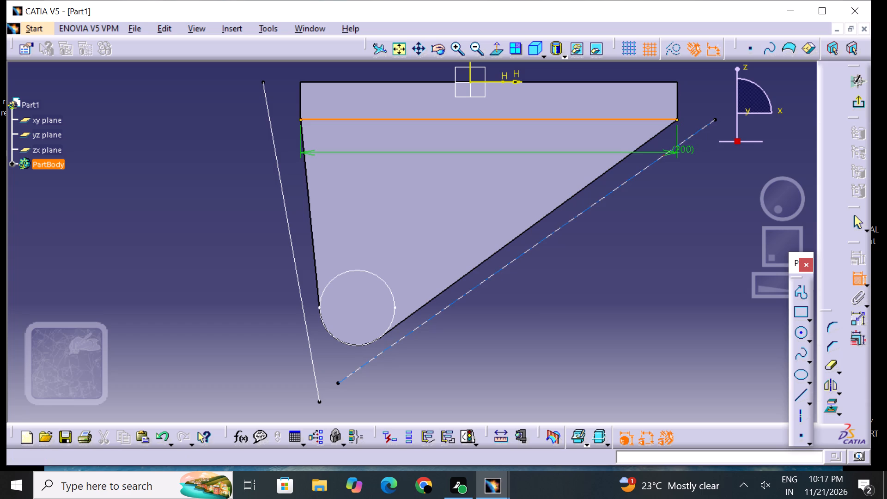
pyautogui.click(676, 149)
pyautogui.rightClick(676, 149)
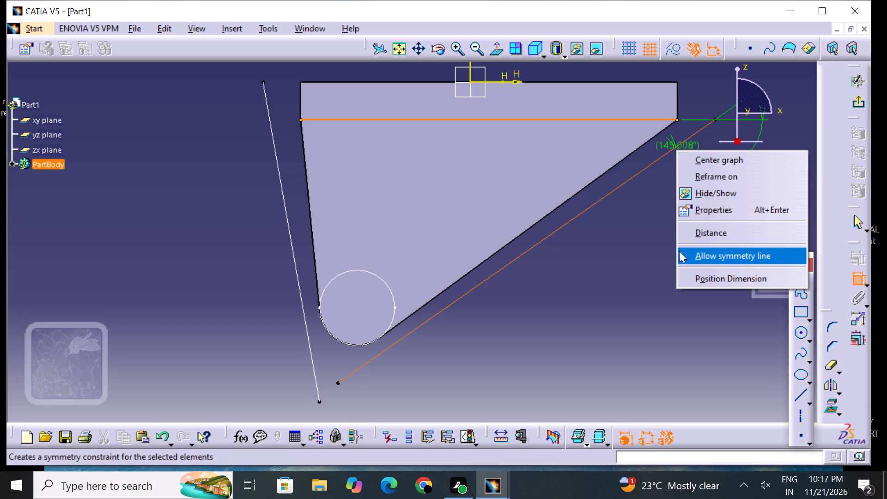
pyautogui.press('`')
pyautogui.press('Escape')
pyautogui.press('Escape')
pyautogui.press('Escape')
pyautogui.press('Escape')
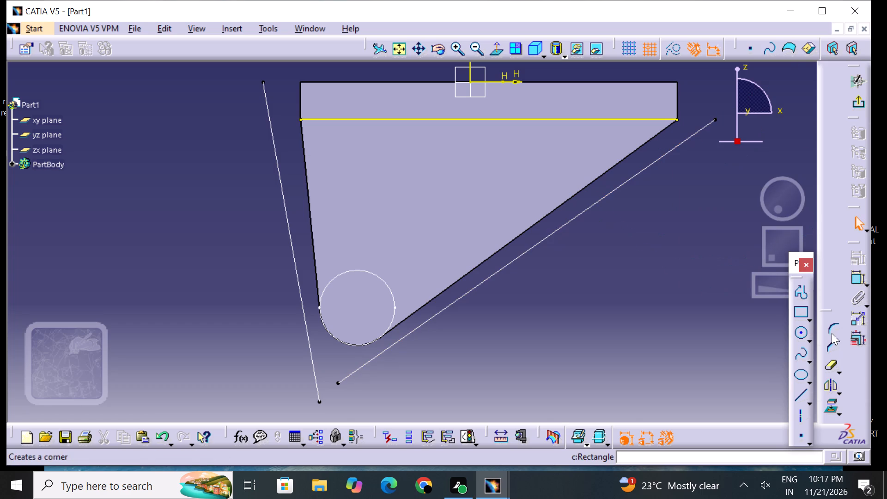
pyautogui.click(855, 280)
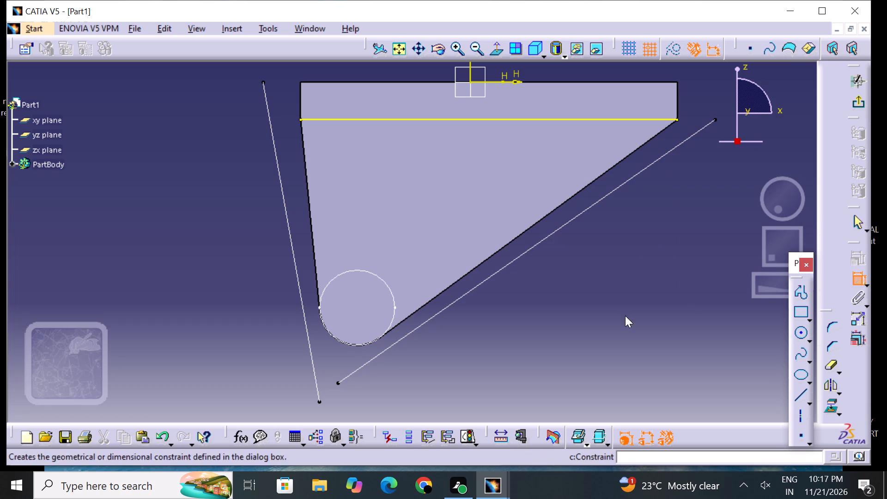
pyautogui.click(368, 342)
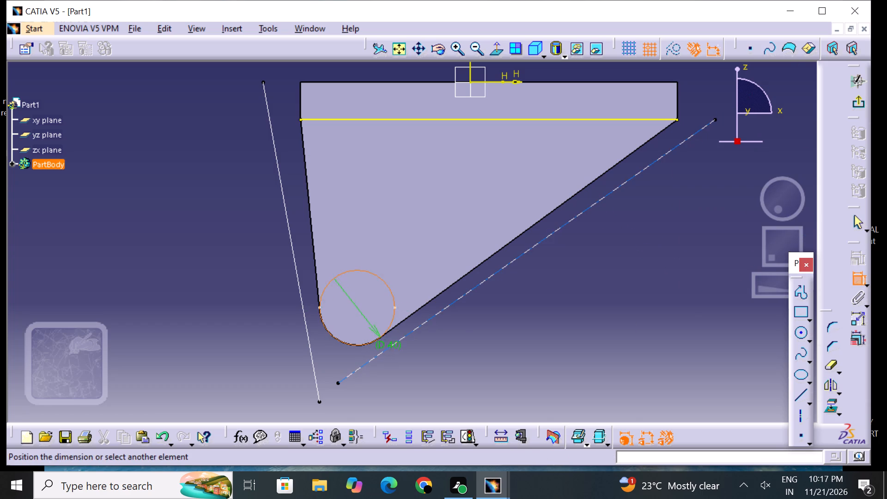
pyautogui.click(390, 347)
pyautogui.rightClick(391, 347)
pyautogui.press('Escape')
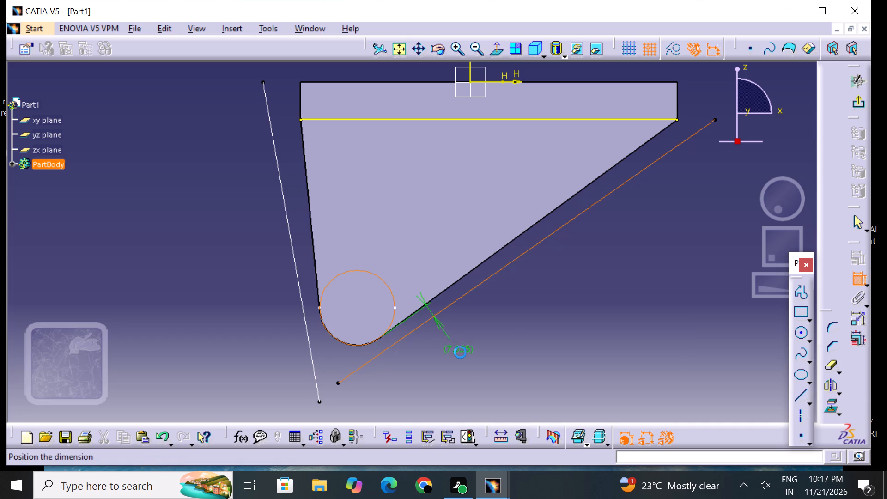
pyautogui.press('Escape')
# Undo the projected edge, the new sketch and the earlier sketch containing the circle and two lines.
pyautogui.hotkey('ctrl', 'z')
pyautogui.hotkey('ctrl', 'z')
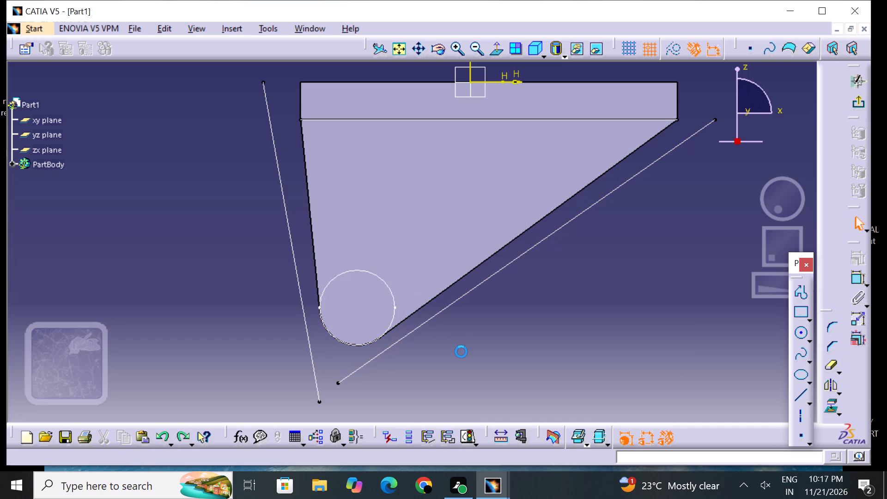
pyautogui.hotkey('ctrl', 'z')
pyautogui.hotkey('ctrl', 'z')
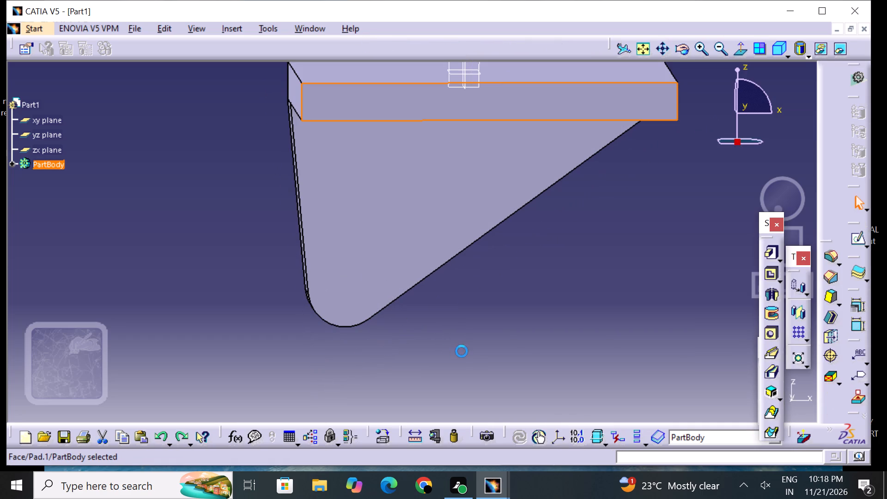
# Start a sketch on the plate's long side face and draw a circle about 45 mm in diameter near the leg's rounded end.
pyautogui.click(860, 240)
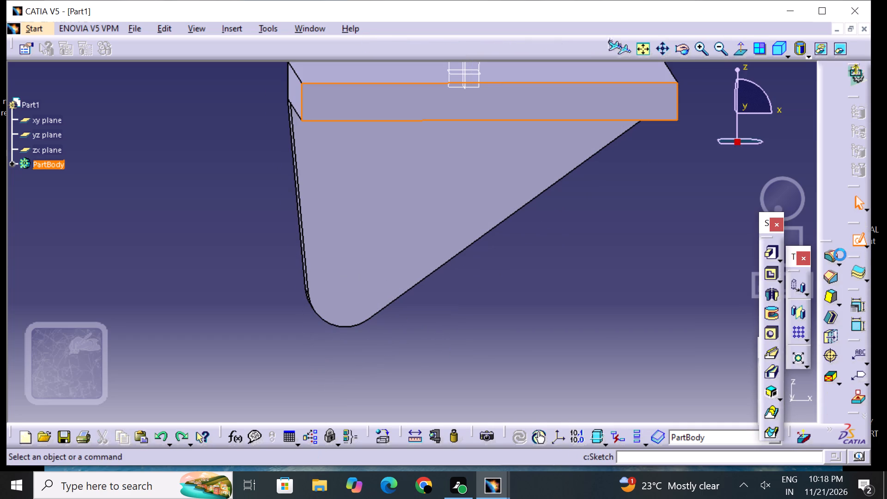
pyautogui.moveTo(799, 336); pyautogui.dragTo(788, 335)
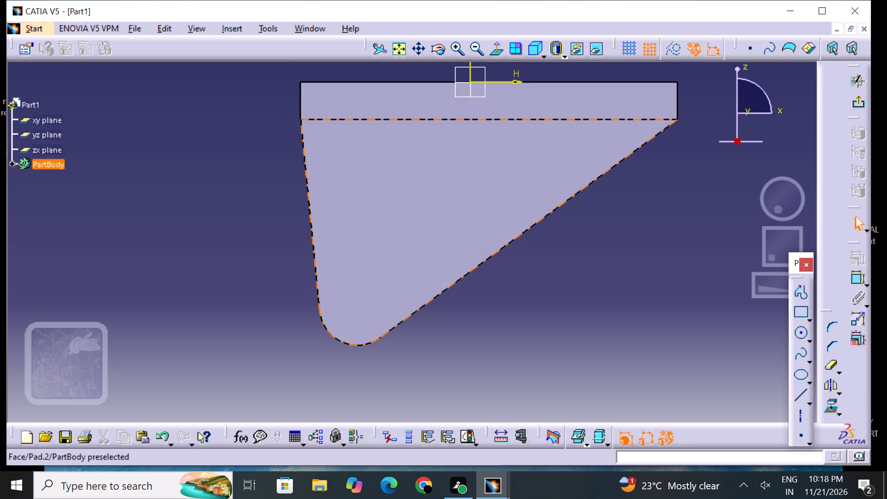
pyautogui.click(368, 292)
pyautogui.click(801, 333)
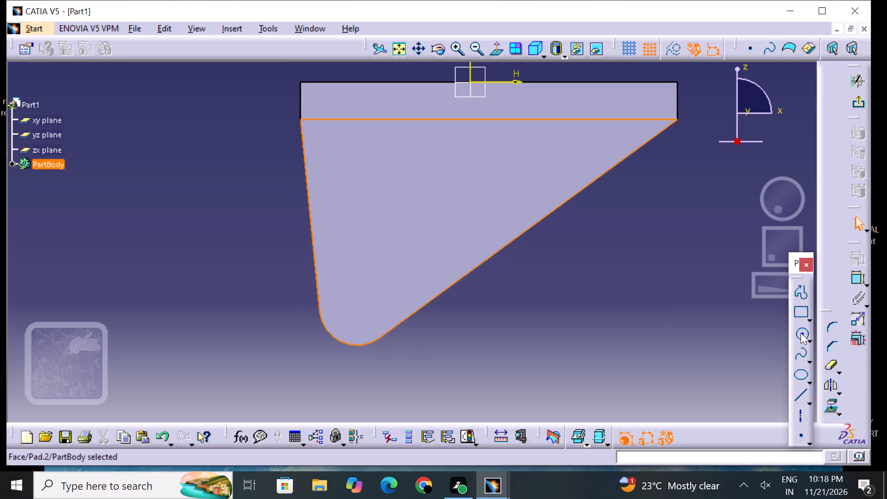
pyautogui.click(371, 288)
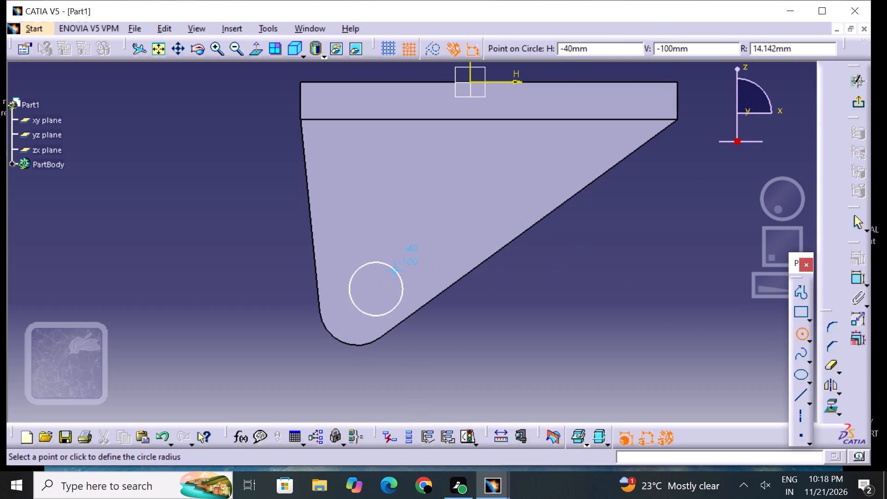
pyautogui.click(396, 256)
pyautogui.moveTo(498, 358); pyautogui.dragTo(503, 357)
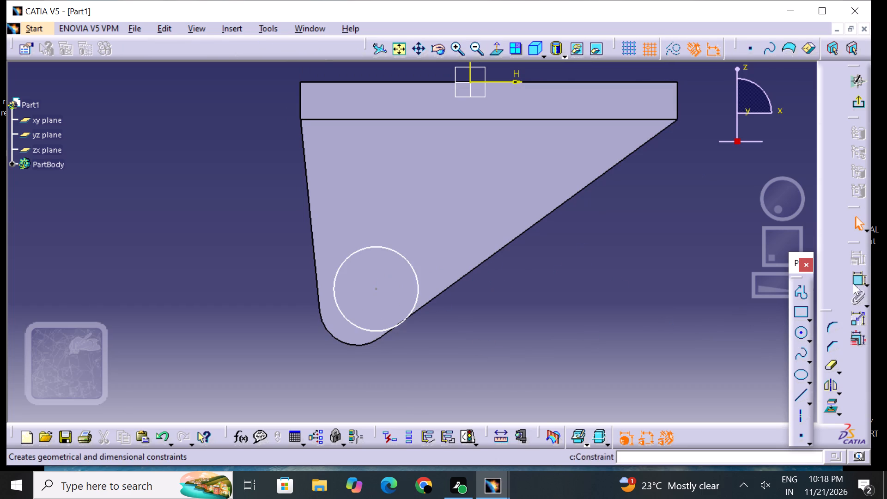
# Dimension the circle's diameter and set it to 40 mm.
pyautogui.click(865, 276)
pyautogui.click(851, 286)
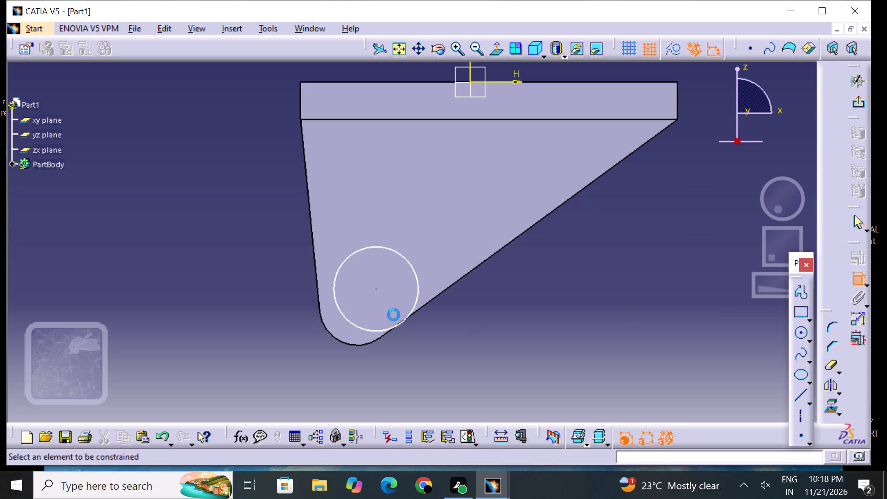
pyautogui.moveTo(336, 295); pyautogui.dragTo(320, 295)
pyautogui.click(266, 298)
pyautogui.doubleClick(273, 294)
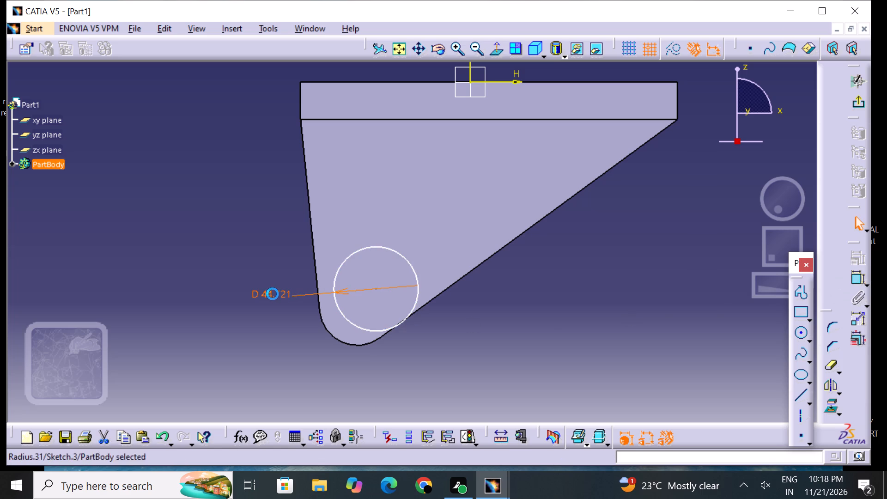
pyautogui.press('BackSpace')
pyautogui.write('40')
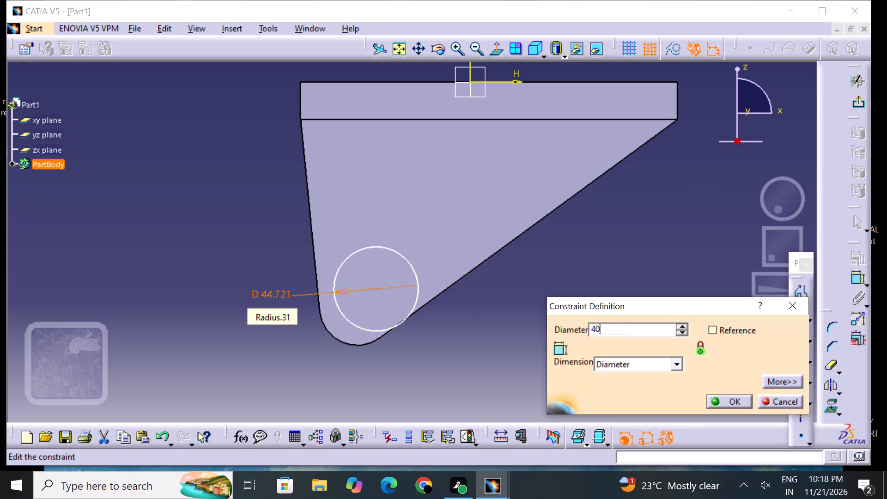
pyautogui.press('Return')
pyautogui.click(289, 340)
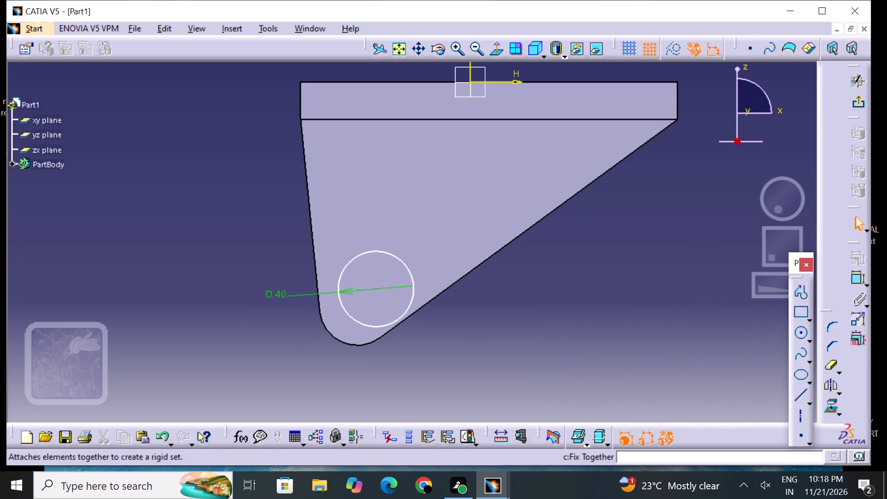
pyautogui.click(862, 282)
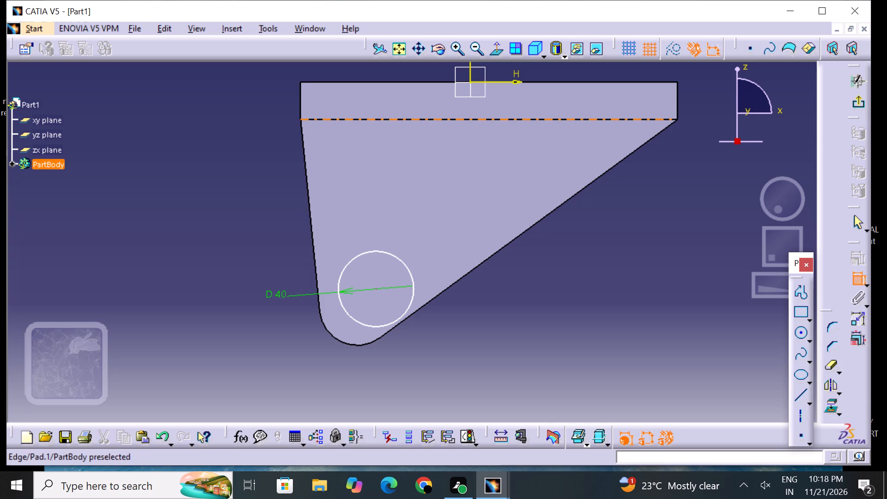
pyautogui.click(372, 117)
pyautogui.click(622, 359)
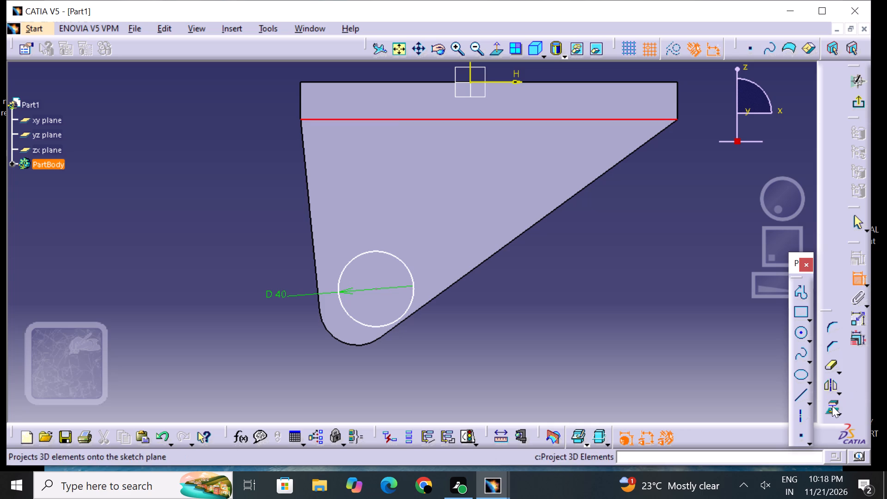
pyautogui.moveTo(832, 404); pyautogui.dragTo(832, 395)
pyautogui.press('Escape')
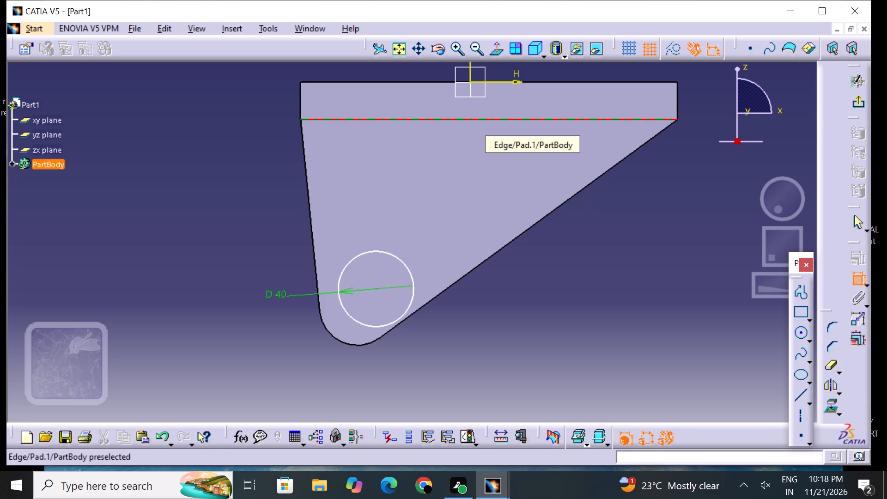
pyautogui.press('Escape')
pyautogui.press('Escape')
# Project the plate's long bottom edge onto the sketch.
pyautogui.click(832, 406)
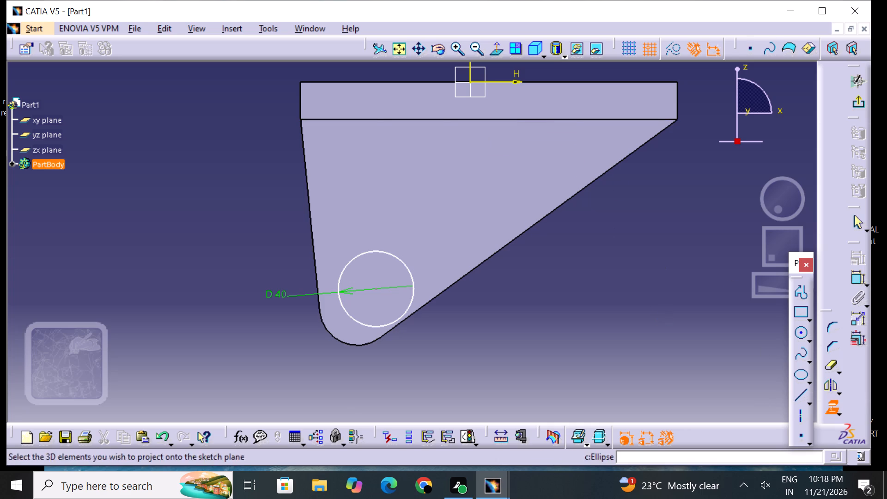
pyautogui.click(501, 116)
pyautogui.click(597, 303)
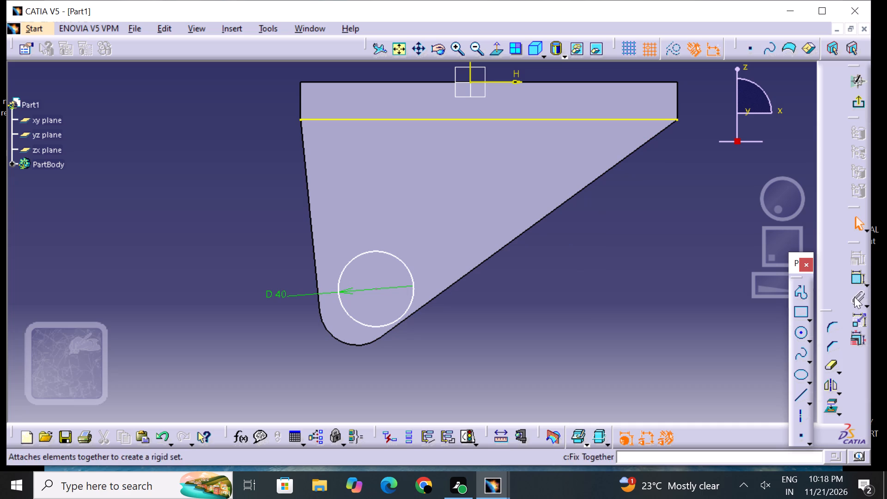
# Dimension the circle centre's horizontal distance from the vertical axis and set it to 60 mm.
pyautogui.click(856, 280)
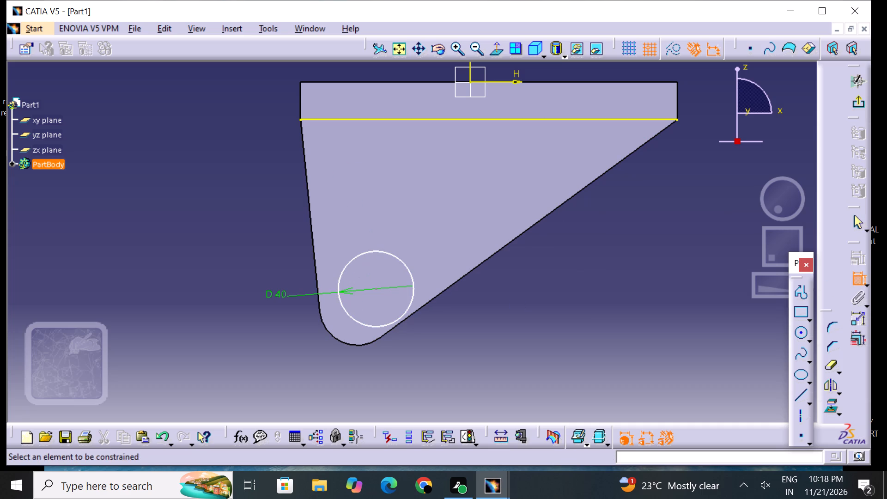
pyautogui.click(469, 69)
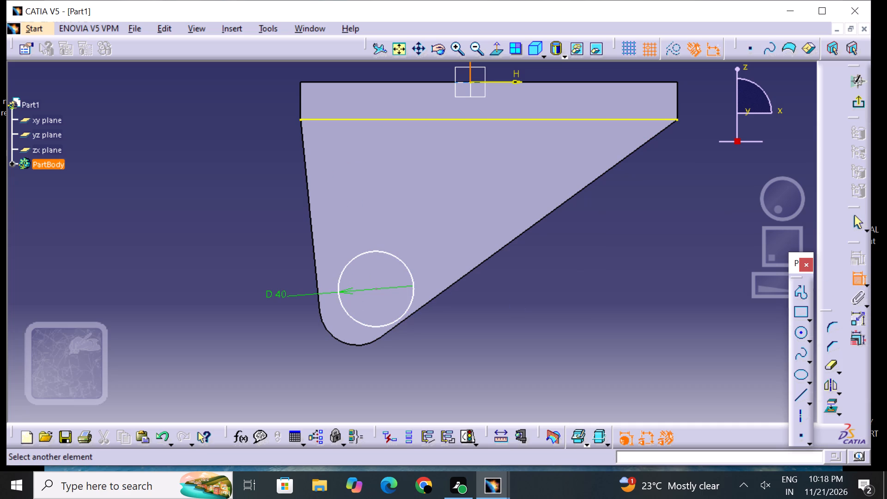
pyautogui.click(377, 291)
pyautogui.click(373, 116)
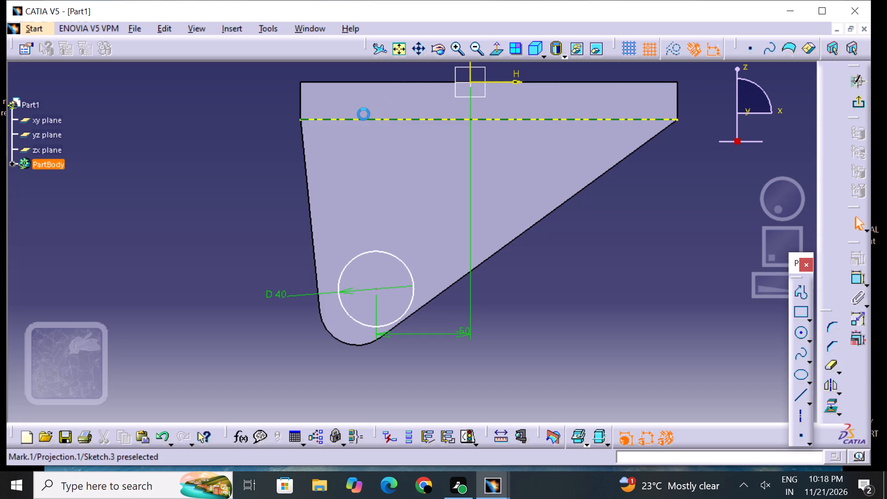
pyautogui.click(378, 161)
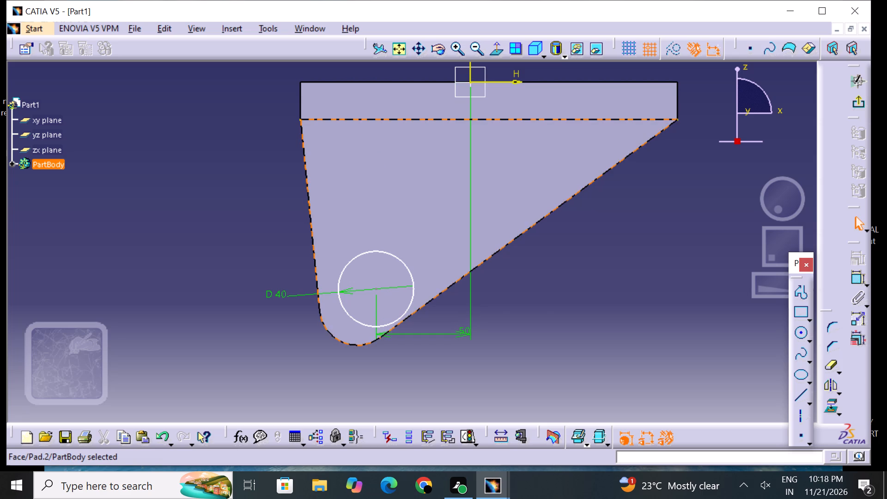
pyautogui.doubleClick(464, 332)
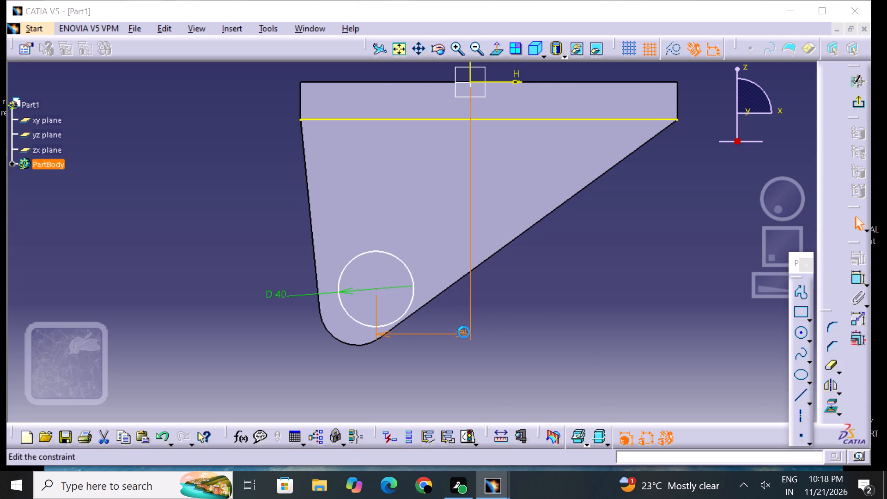
pyautogui.press('BackSpace')
pyautogui.write('60')
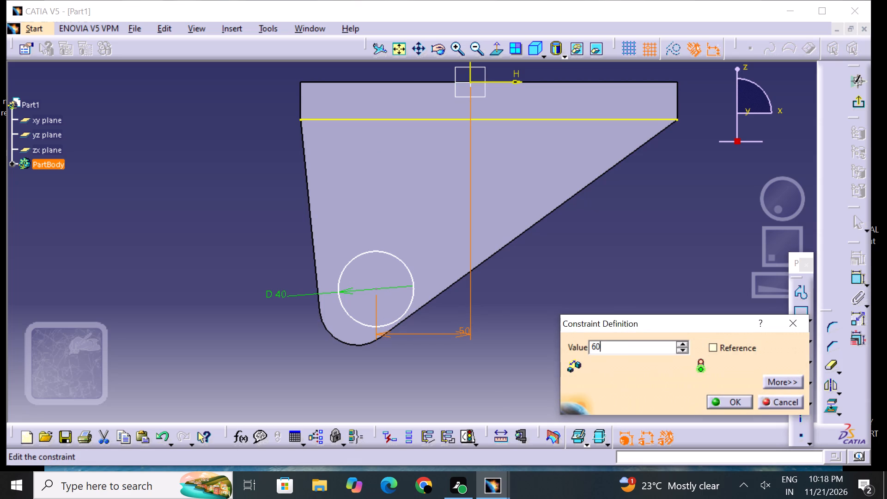
pyautogui.press('Return')
pyautogui.click(577, 344)
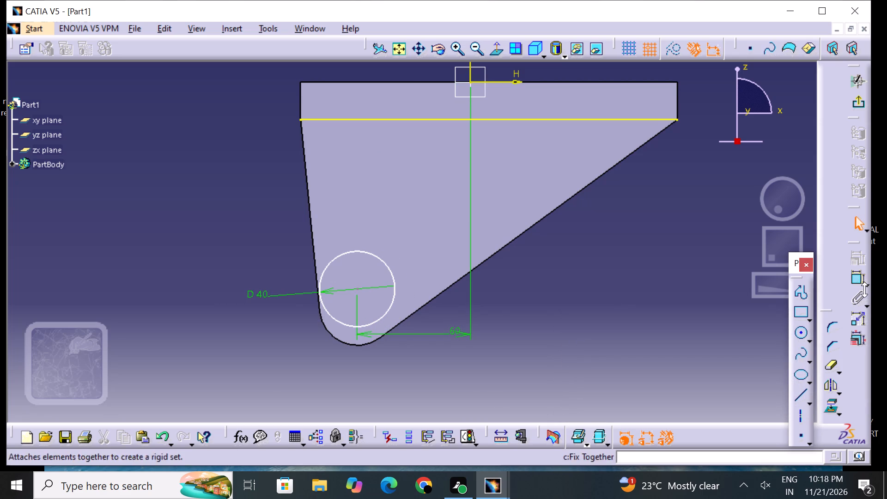
# Dimension the circle centre's distance from the projected plate edge and set it to 100 mm.
pyautogui.click(858, 279)
pyautogui.click(354, 120)
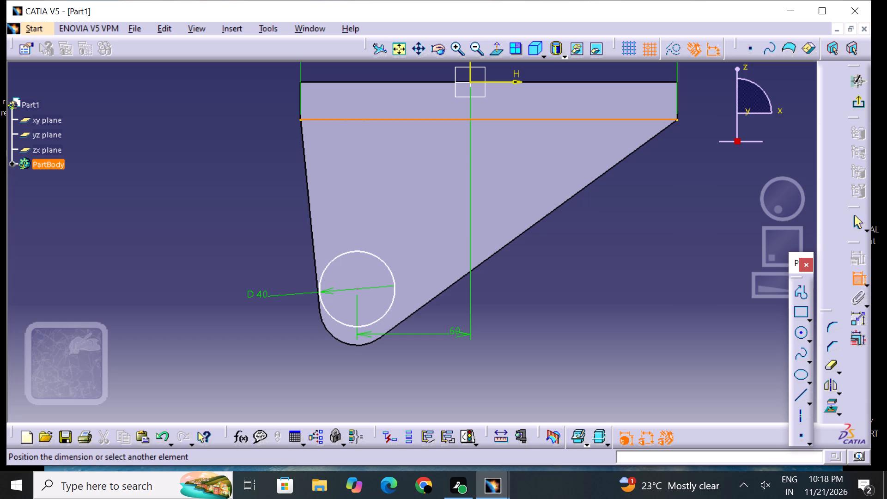
pyautogui.click(357, 289)
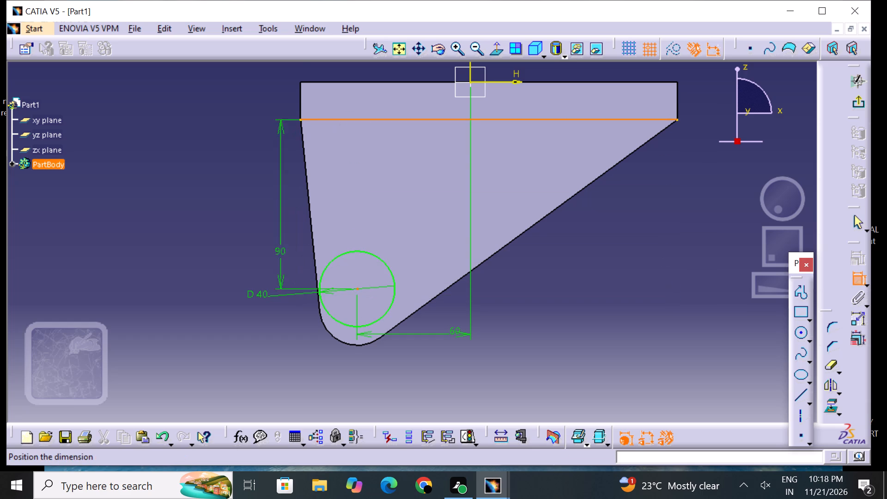
pyautogui.click(248, 215)
pyautogui.click(246, 208)
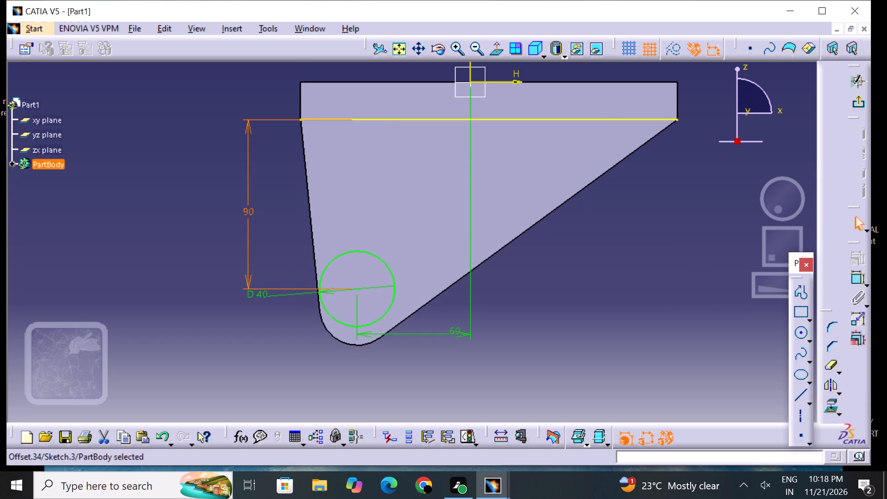
pyautogui.click(246, 208)
pyautogui.press('BackSpace')
pyautogui.write('100')
pyautogui.press('Return')
pyautogui.click(180, 206)
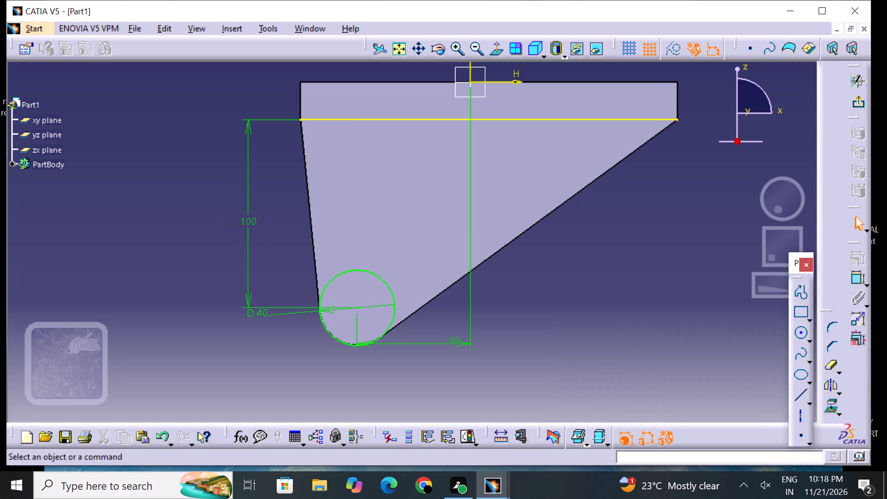
# Draw two slanted lines crossing below the circle: one about 175 mm long beside the leg's steep edge, another below its long slanted edge.
pyautogui.click(801, 394)
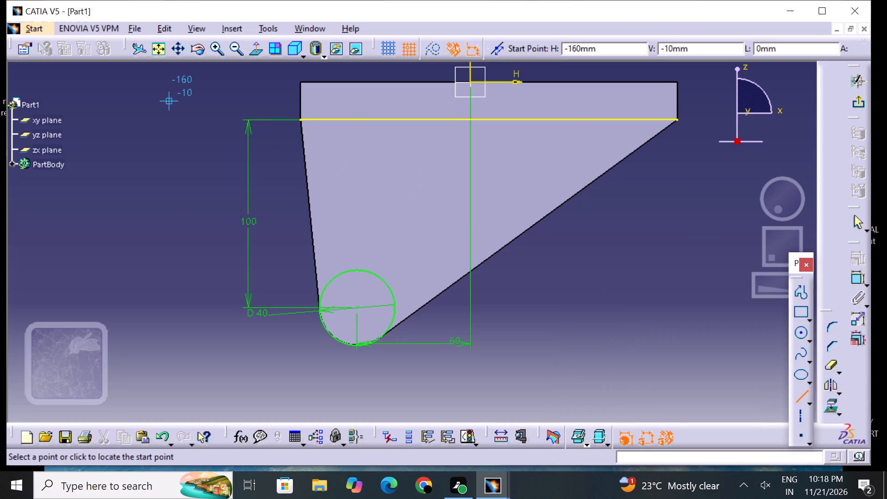
pyautogui.click(167, 105)
pyautogui.click(331, 392)
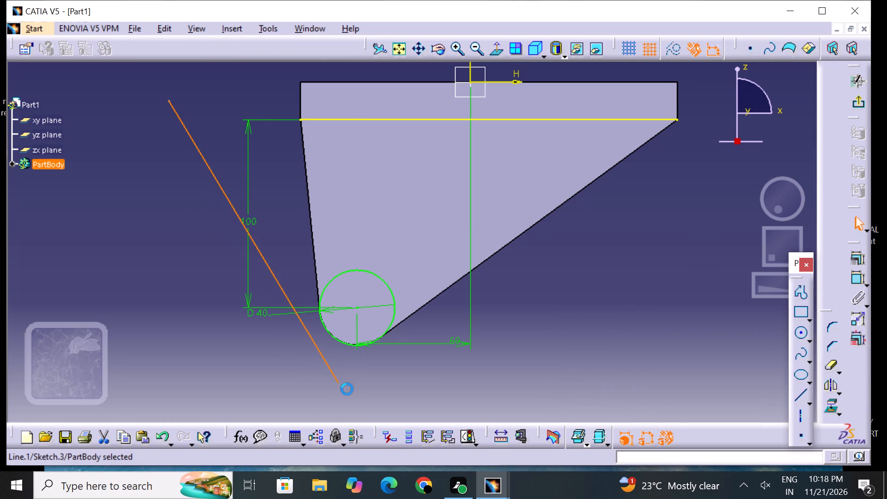
pyautogui.click(559, 368)
pyautogui.click(799, 397)
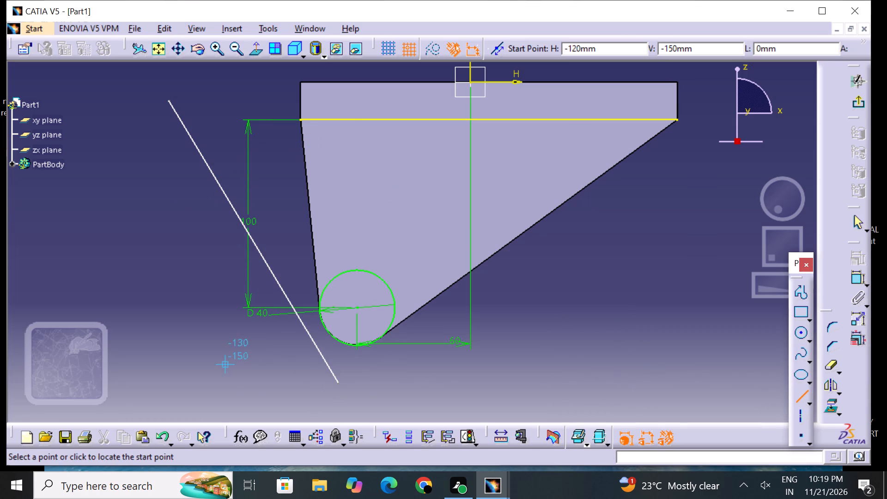
pyautogui.moveTo(305, 392); pyautogui.dragTo(315, 389)
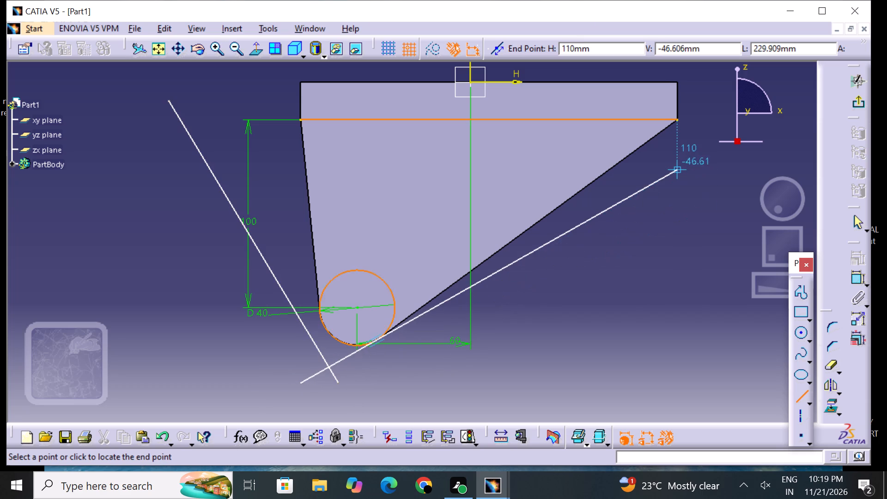
pyautogui.click(689, 207)
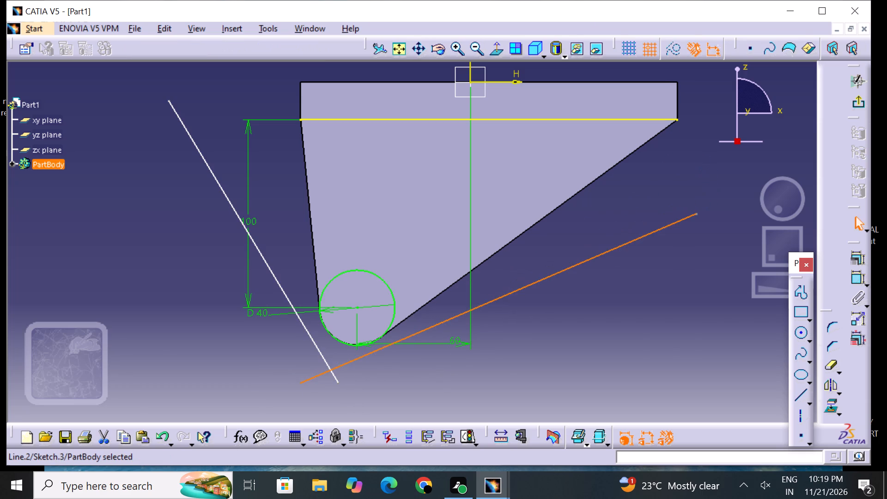
pyautogui.click(717, 266)
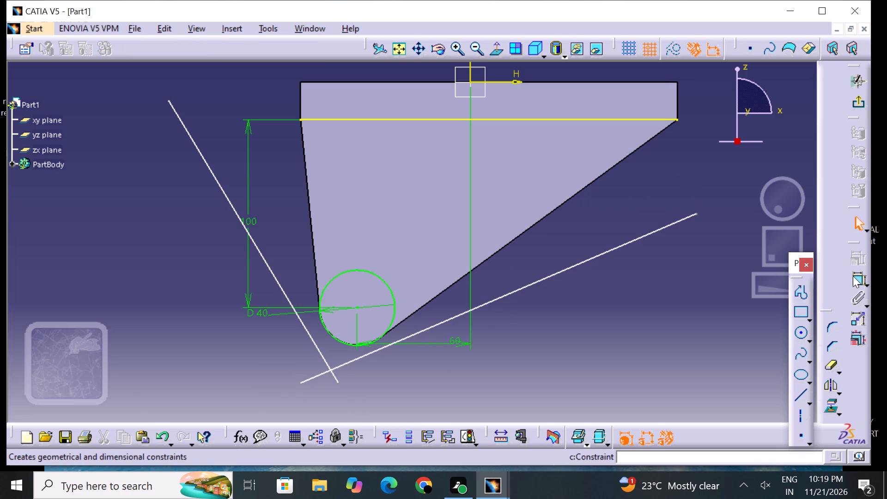
# Make the line below the leg's long slanted edge tangent to the 40 mm circle.
pyautogui.click(853, 275)
pyautogui.click(308, 378)
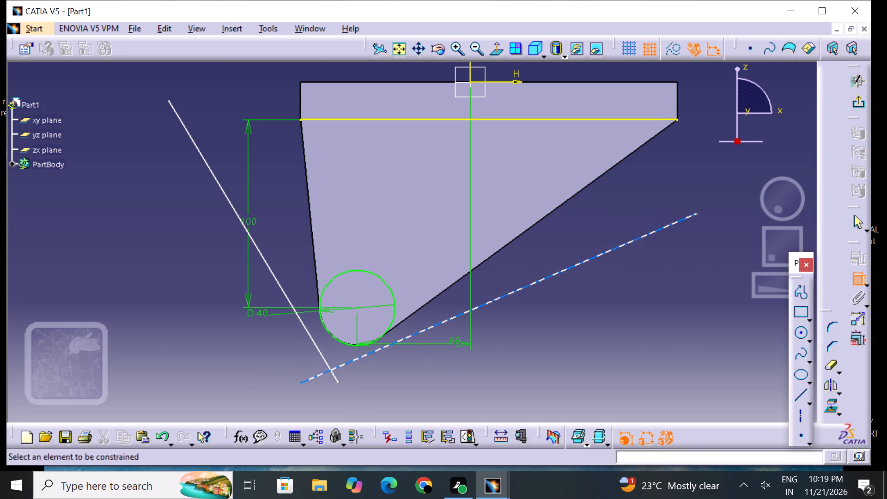
pyautogui.click(377, 339)
pyautogui.rightClick(379, 340)
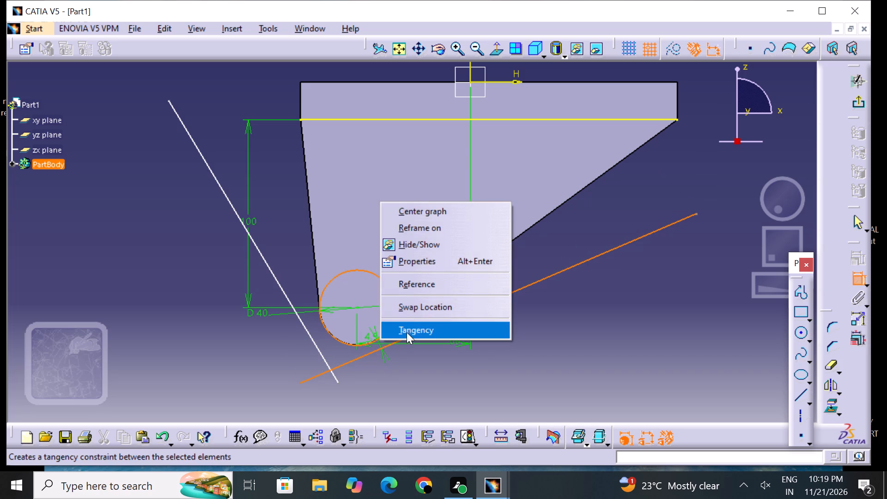
pyautogui.click(410, 332)
pyautogui.click(426, 368)
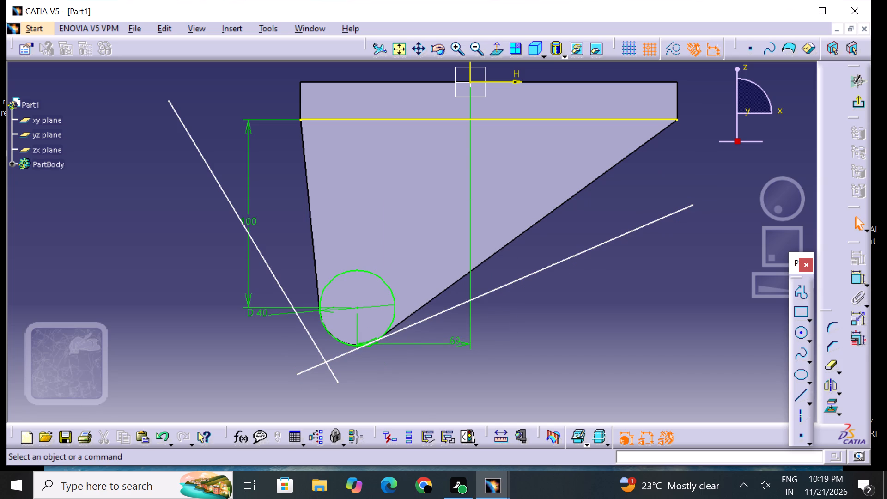
# Tilt that tangent line steeper and make it coincident with the projected edge's endpoint at the leg's long slanted side.
pyautogui.moveTo(628, 233); pyautogui.dragTo(675, 210)
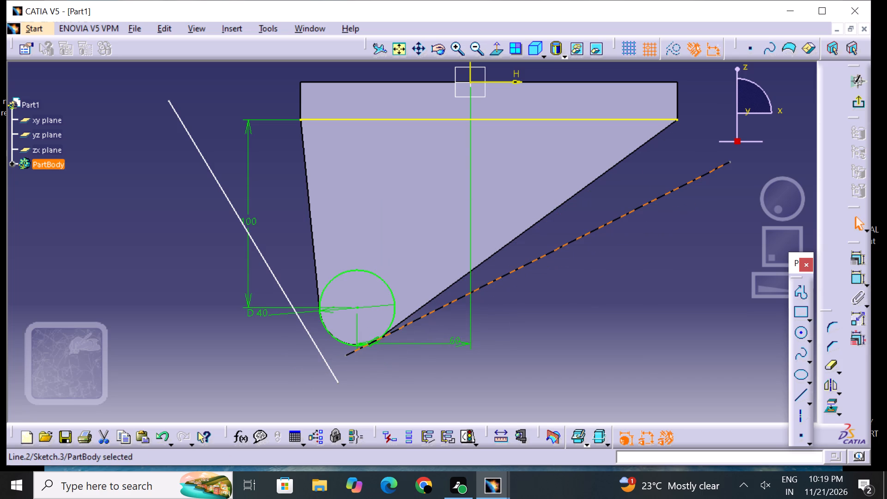
pyautogui.click(666, 292)
pyautogui.click(851, 279)
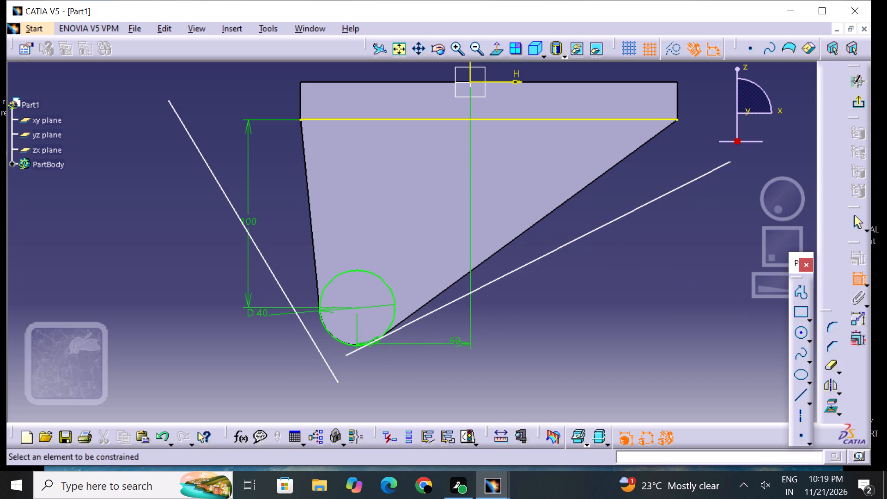
pyautogui.moveTo(674, 119); pyautogui.dragTo(687, 143)
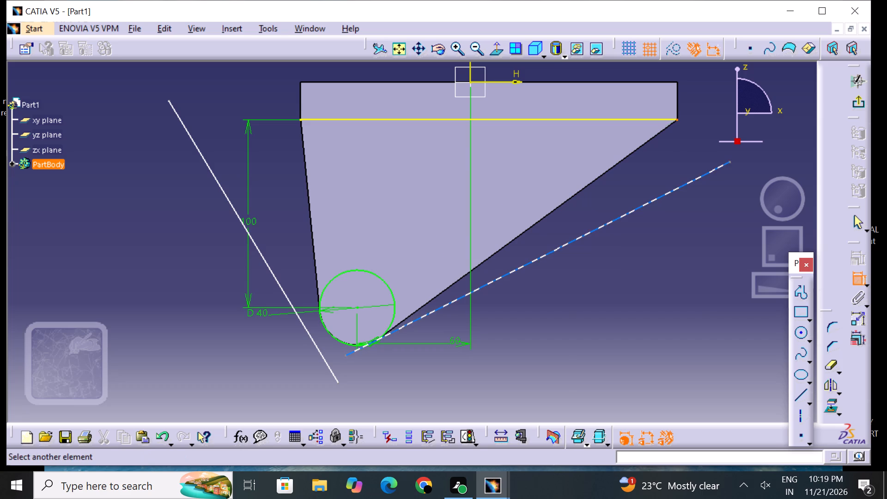
pyautogui.click(711, 172)
pyautogui.rightClick(709, 170)
pyautogui.click(746, 314)
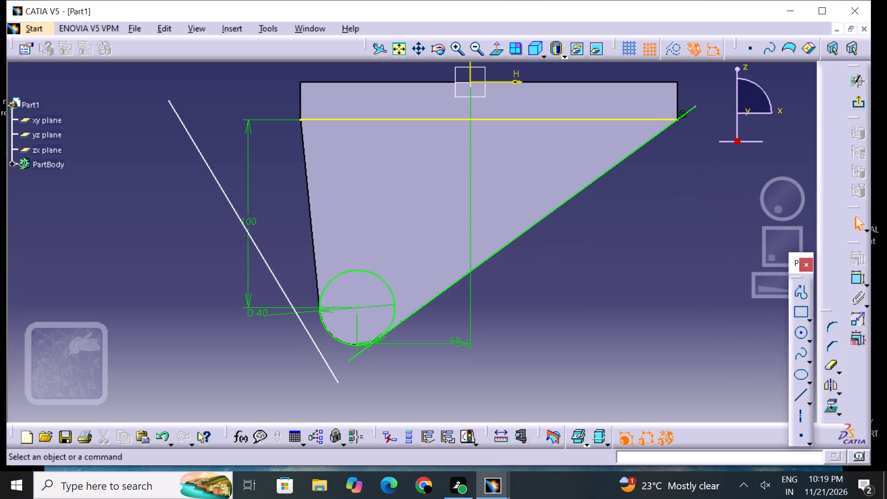
pyautogui.click(696, 296)
# Make the line beside the leg's steep edge tangent to the 40 mm circle.
pyautogui.click(850, 279)
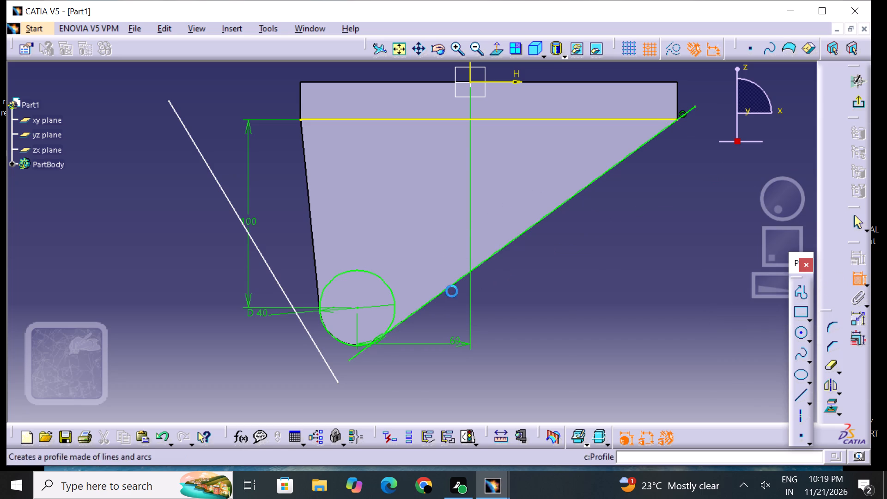
pyautogui.moveTo(322, 355); pyautogui.dragTo(326, 350)
pyautogui.click(344, 339)
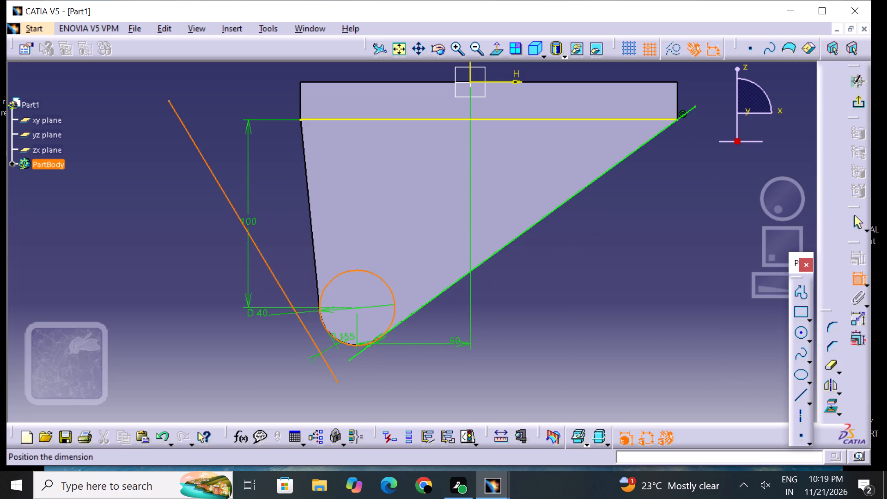
pyautogui.rightClick(343, 339)
pyautogui.click(388, 324)
pyautogui.moveTo(522, 381); pyautogui.dragTo(532, 381)
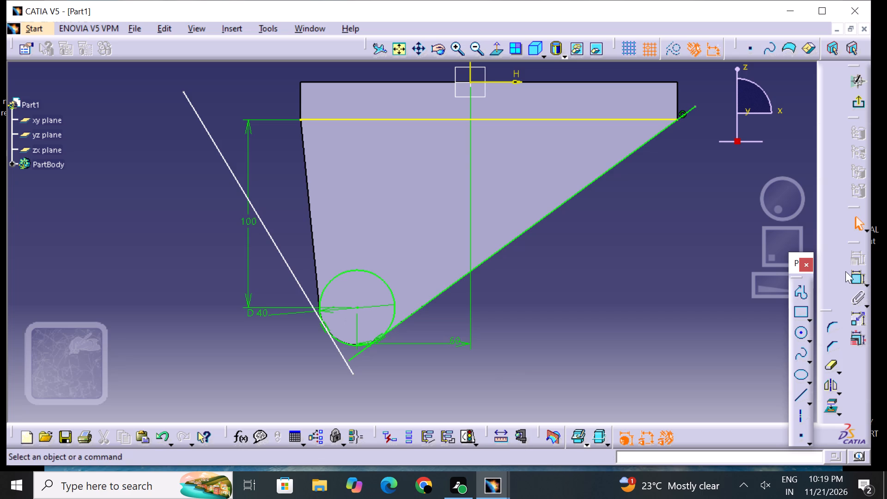
# Make the steep-side line coincident with the projected edge's endpoint at the plate corner nearest the circle.
pyautogui.click(857, 279)
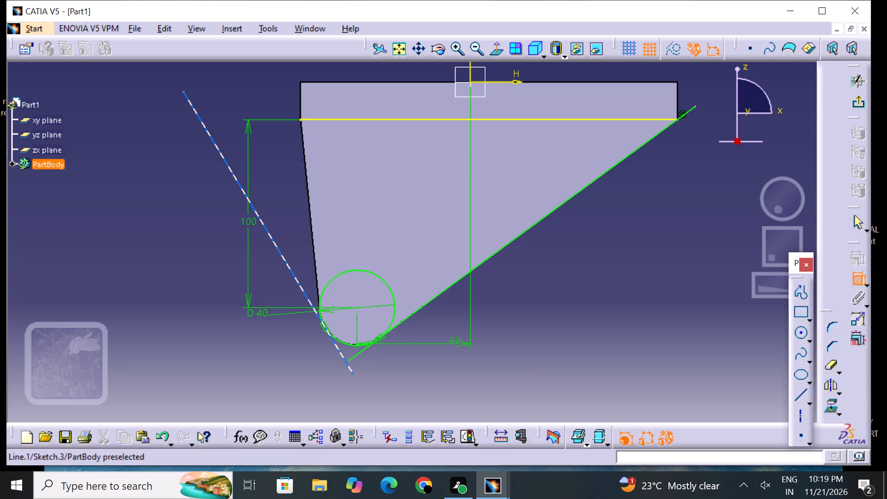
pyautogui.click(205, 128)
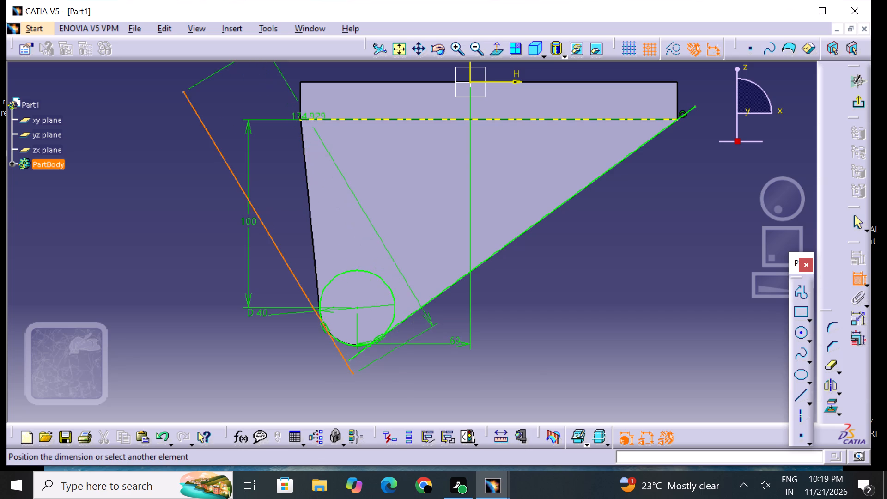
pyautogui.click(302, 118)
pyautogui.rightClick(301, 122)
pyautogui.click(336, 263)
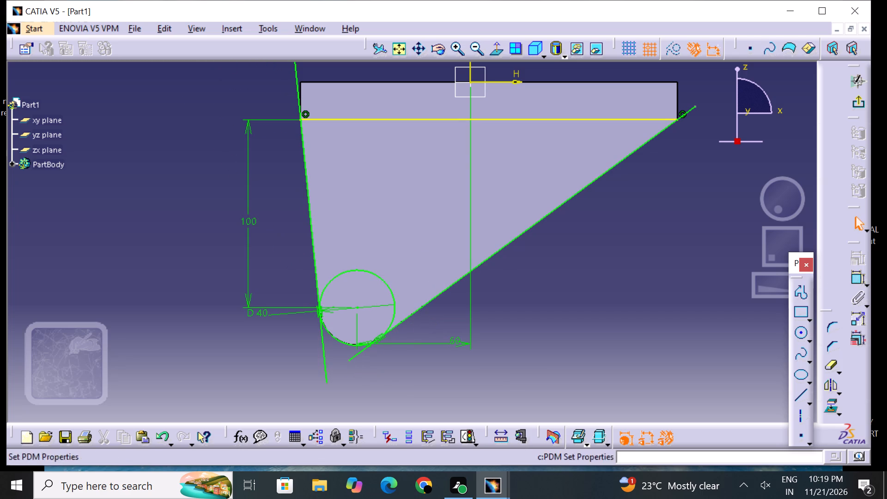
# Trim the overhanging ends of both tangent lines back to the projected plate edge and the 40 mm circle.
pyautogui.doubleClick(830, 371)
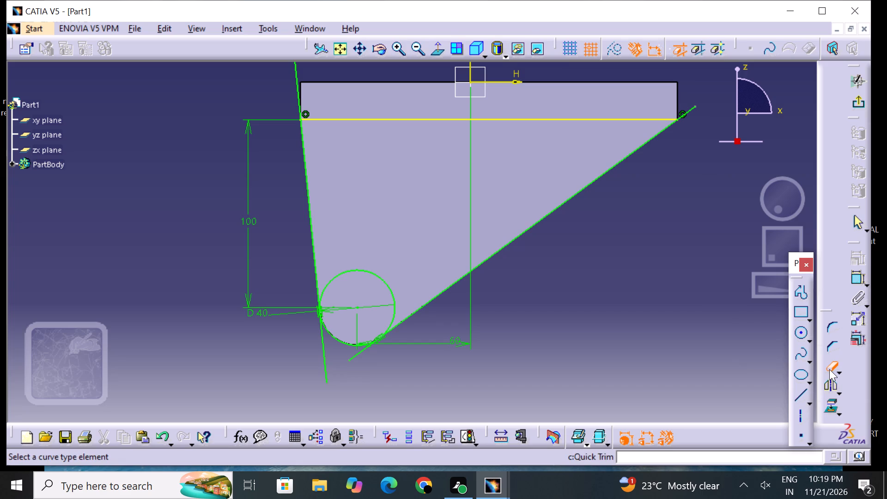
pyautogui.click(687, 110)
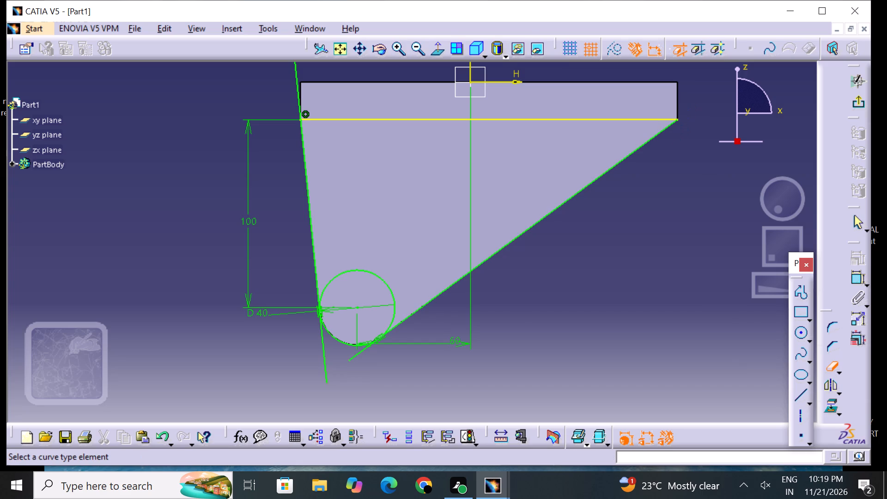
pyautogui.click(358, 356)
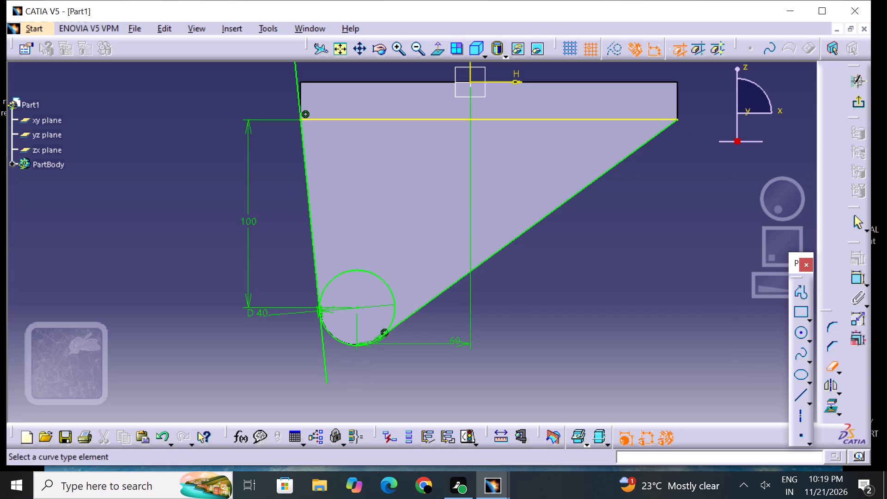
pyautogui.click(323, 347)
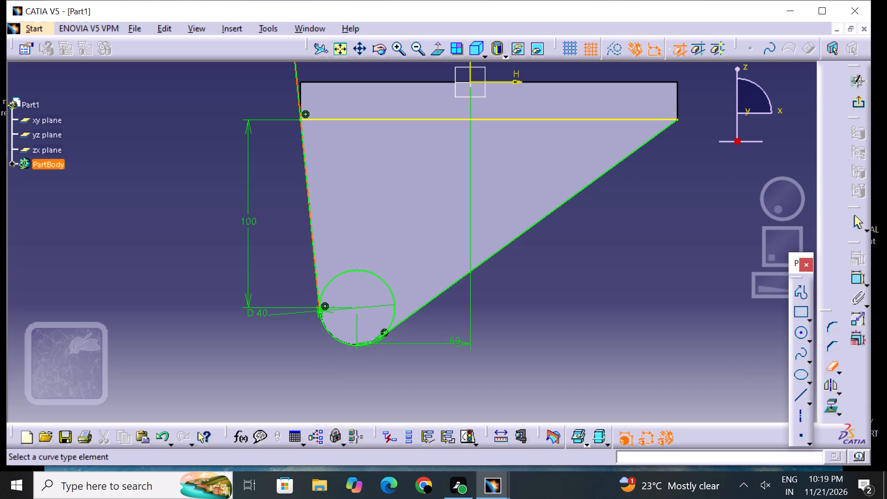
pyautogui.click(297, 84)
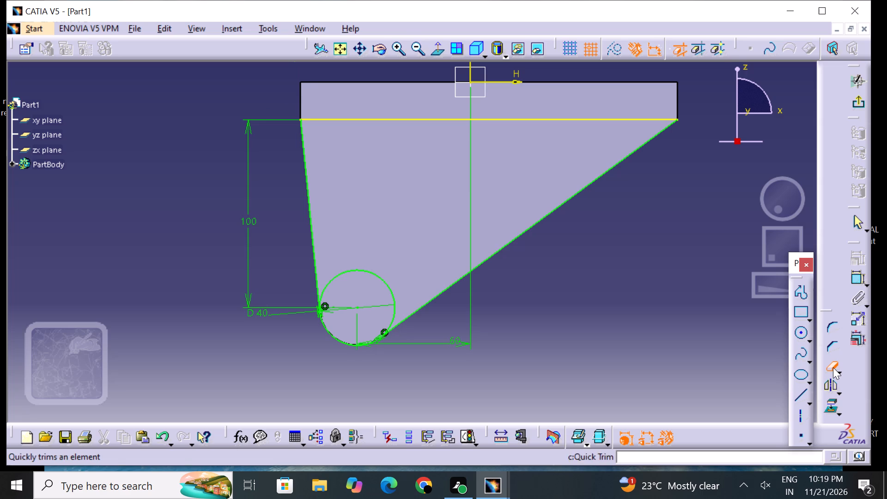
pyautogui.click(833, 367)
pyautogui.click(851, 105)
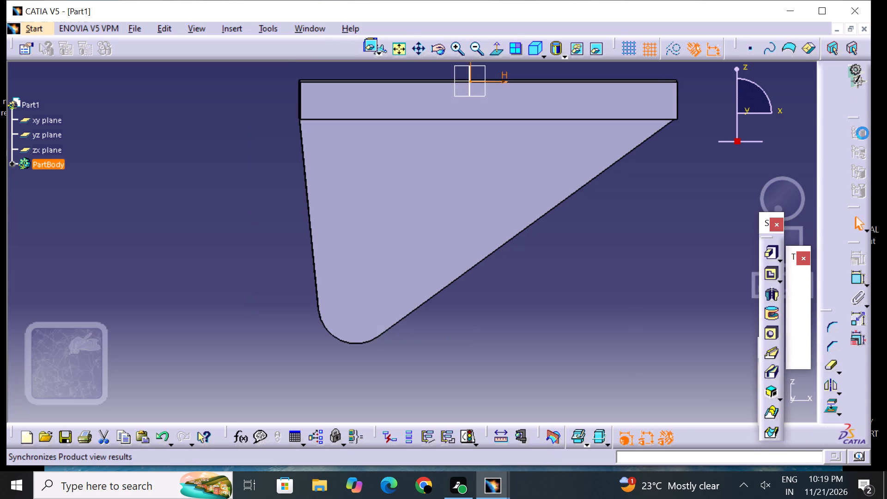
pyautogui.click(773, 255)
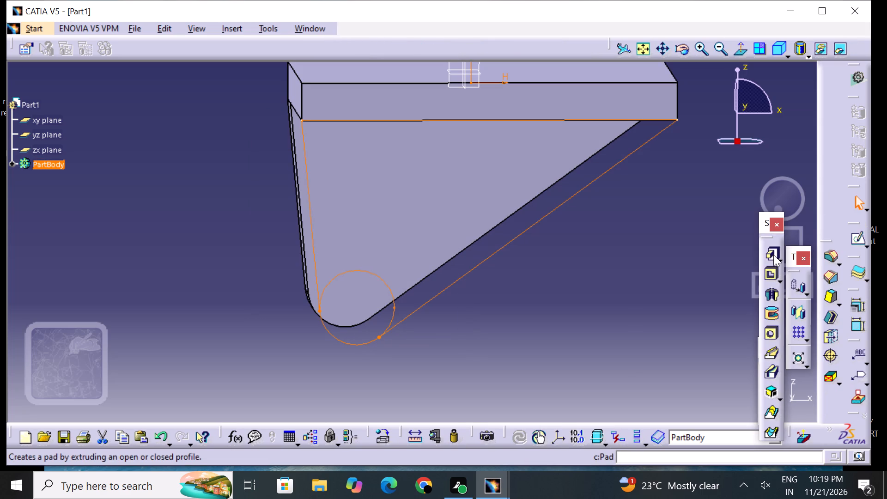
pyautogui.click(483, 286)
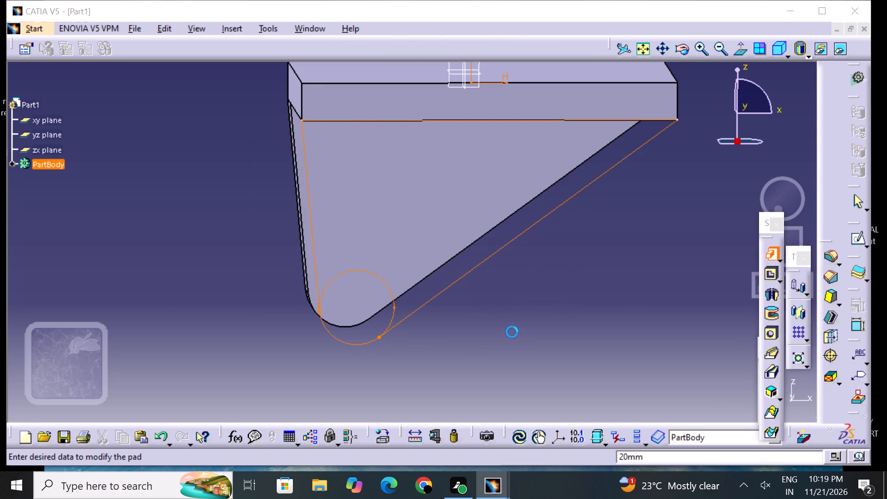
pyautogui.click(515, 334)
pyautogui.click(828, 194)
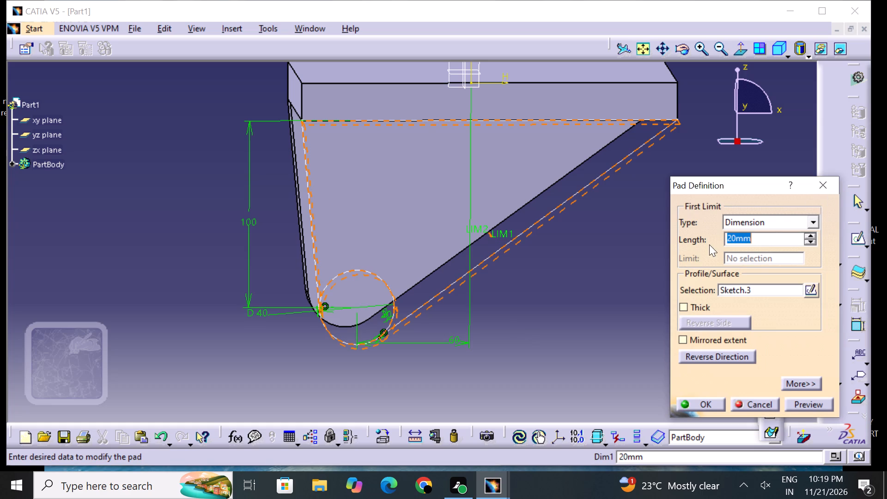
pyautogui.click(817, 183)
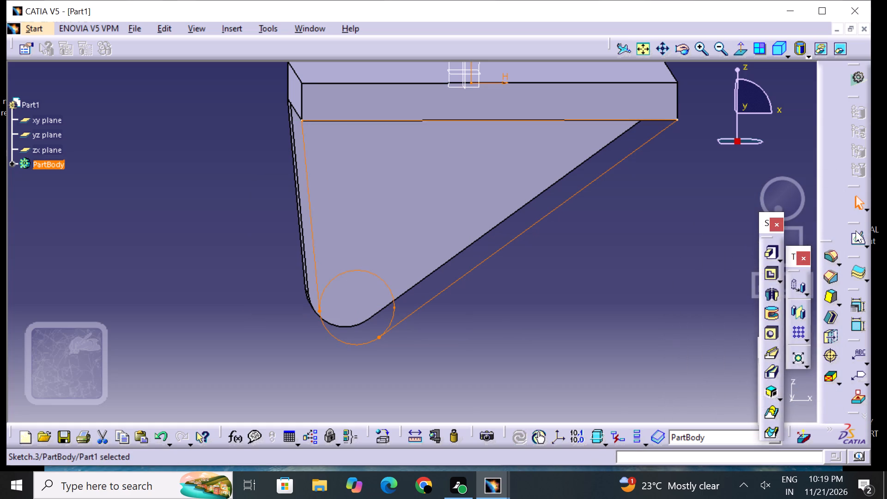
# Reopen the leg sketch and trim away the 40 mm circle's inner arc between the two tangent lines.
pyautogui.click(857, 235)
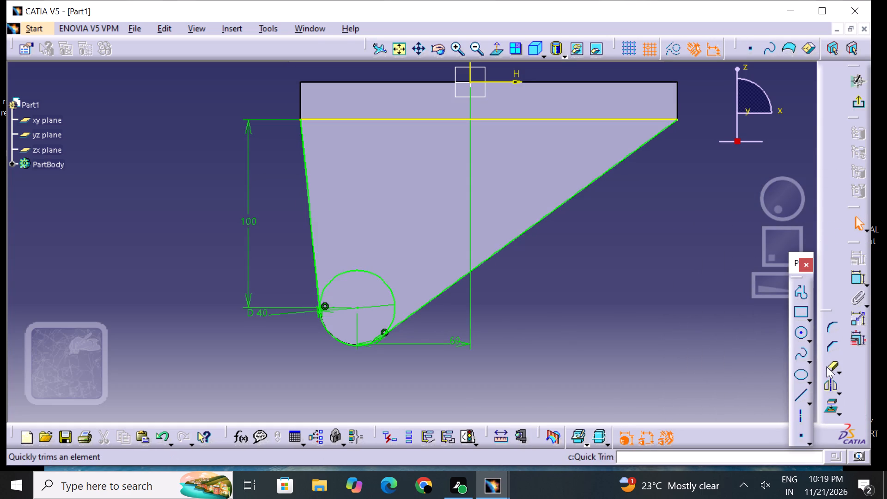
pyautogui.doubleClick(827, 366)
pyautogui.click(384, 277)
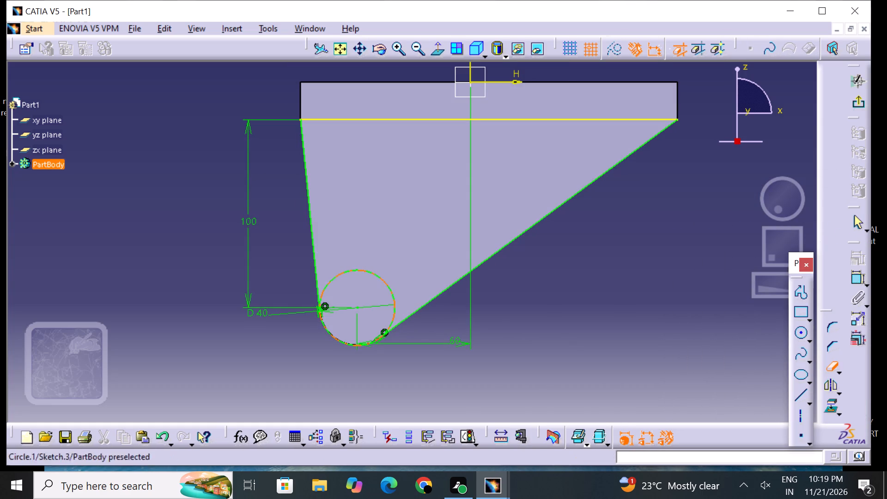
pyautogui.click(830, 362)
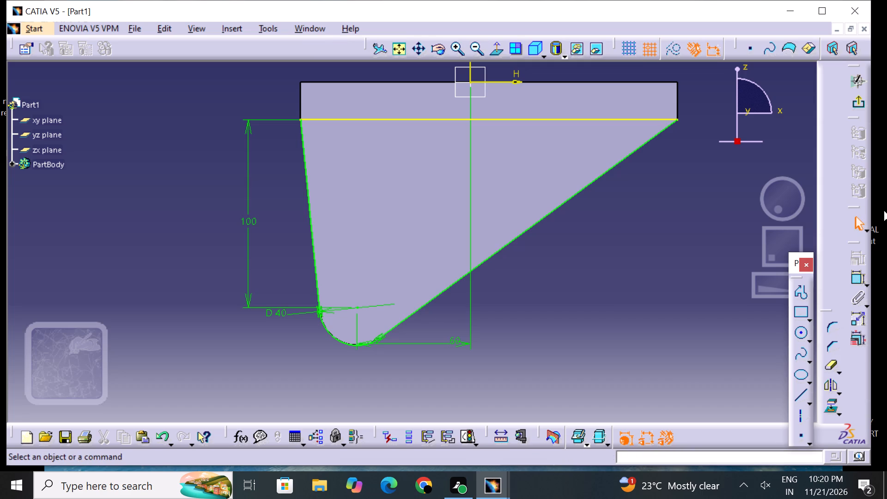
# Pad the closed leg profile 20 mm in the reversed direction, inward beneath the plate.
pyautogui.click(860, 105)
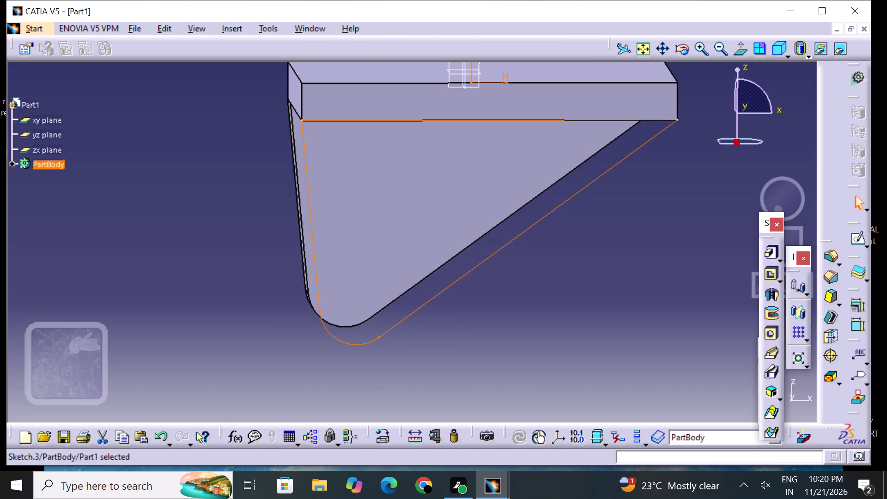
pyautogui.click(772, 250)
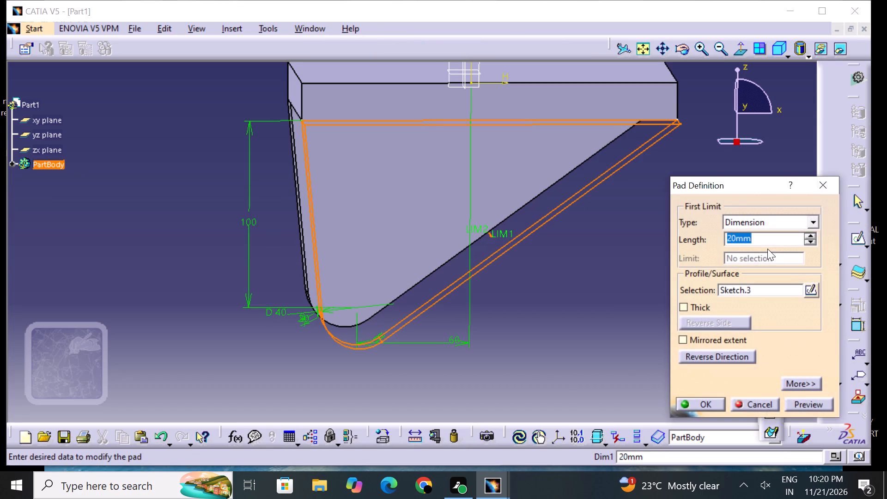
pyautogui.moveTo(191, 175); pyautogui.dragTo(297, 232, button='middle')
pyautogui.moveTo(190, 174); pyautogui.dragTo(297, 232, button='right')
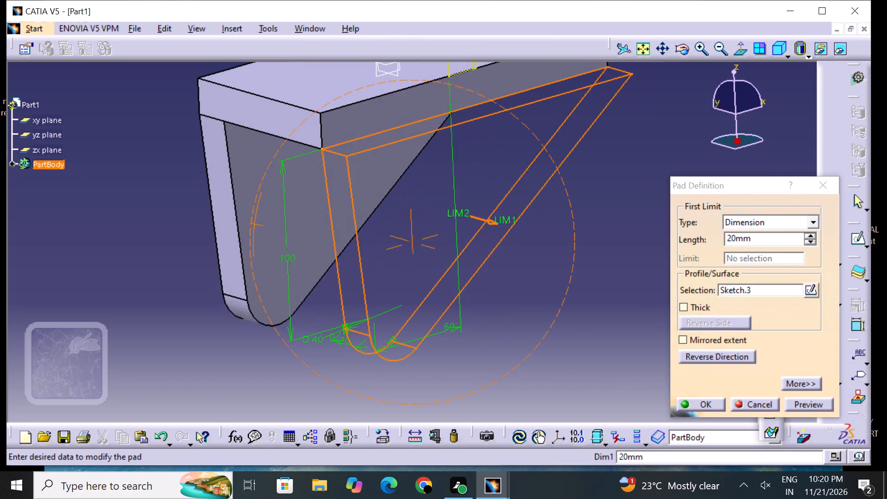
pyautogui.moveTo(297, 232); pyautogui.dragTo(298, 232, button='middle')
pyautogui.moveTo(297, 232); pyautogui.dragTo(298, 232, button='right')
pyautogui.click(716, 355)
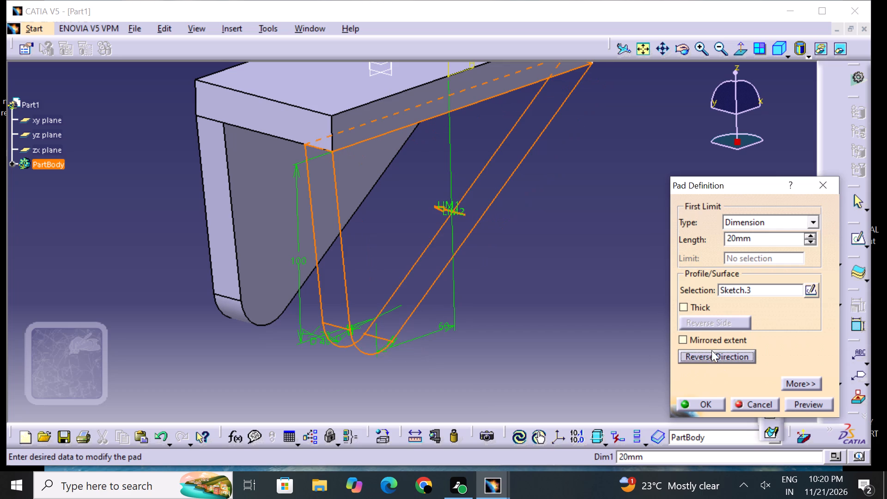
pyautogui.click(814, 406)
pyautogui.moveTo(719, 408); pyautogui.dragTo(709, 403)
pyautogui.moveTo(618, 363); pyautogui.dragTo(613, 345)
# Inspect the bracket's plate and both legs from the two long sides.
pyautogui.moveTo(615, 259); pyautogui.dragTo(411, 278, button='middle')
pyautogui.moveTo(615, 259); pyautogui.dragTo(411, 278, button='right')
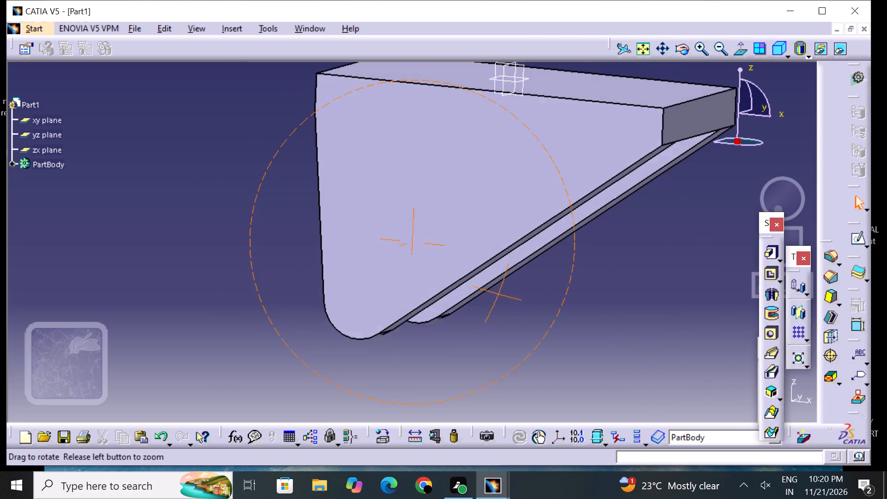
pyautogui.moveTo(411, 278); pyautogui.dragTo(418, 313, button='middle')
pyautogui.moveTo(411, 278); pyautogui.dragTo(418, 281, button='right')
pyautogui.moveTo(519, 233); pyautogui.dragTo(315, 363, button='middle')
pyautogui.moveTo(295, 302); pyautogui.dragTo(378, 264, button='middle')
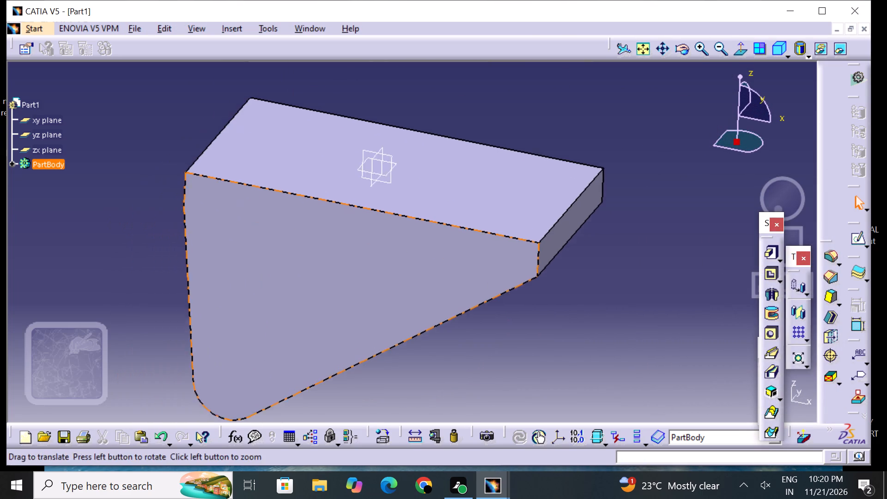
pyautogui.moveTo(378, 264); pyautogui.dragTo(415, 237, button='middle')
pyautogui.moveTo(110, 157); pyautogui.dragTo(264, 185, button='middle')
pyautogui.moveTo(110, 162); pyautogui.dragTo(264, 185, button='right')
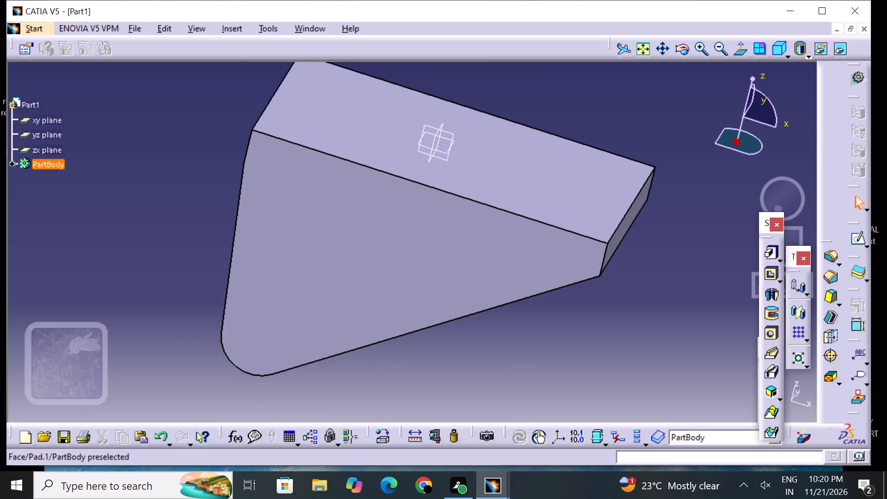
pyautogui.moveTo(174, 258); pyautogui.dragTo(582, 274, button='middle')
pyautogui.moveTo(202, 290); pyautogui.dragTo(582, 274, button='right')
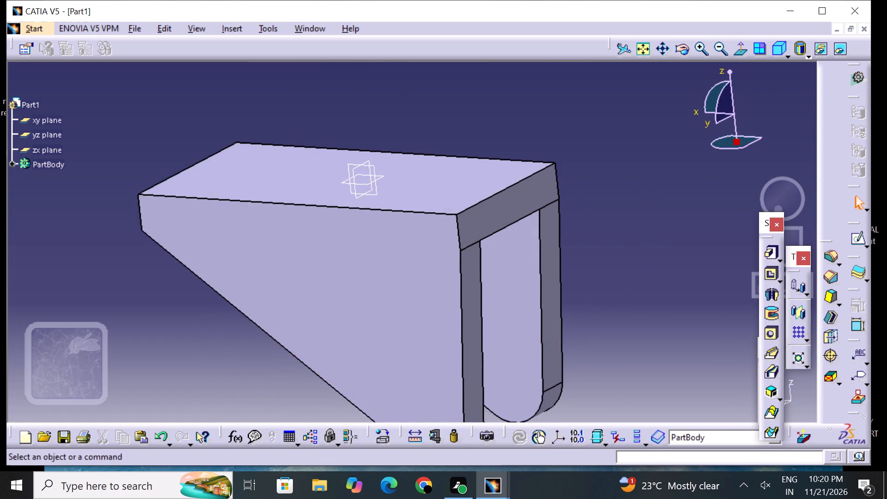
pyautogui.moveTo(334, 290); pyautogui.dragTo(394, 237, button='middle')
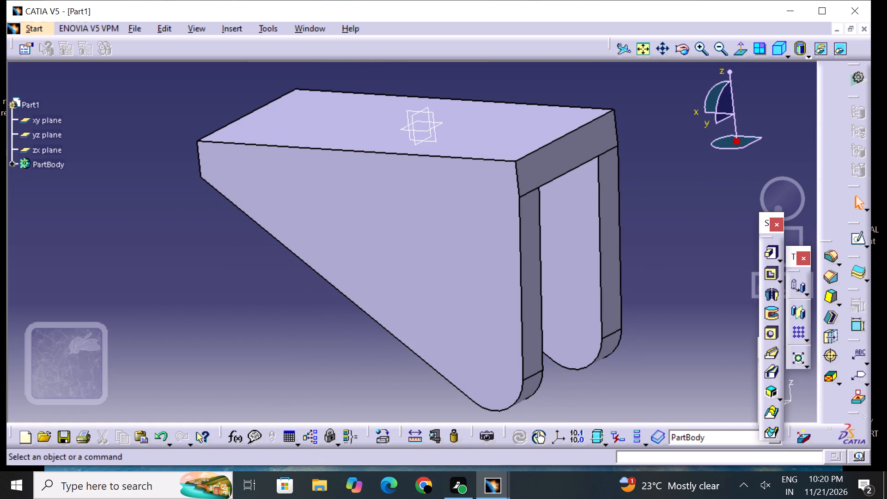
# On the opposite leg's outer face, sketch a circle about 40 mm in diameter near the rounded end, centred at about H 60, V -110 mm.
pyautogui.click(481, 348)
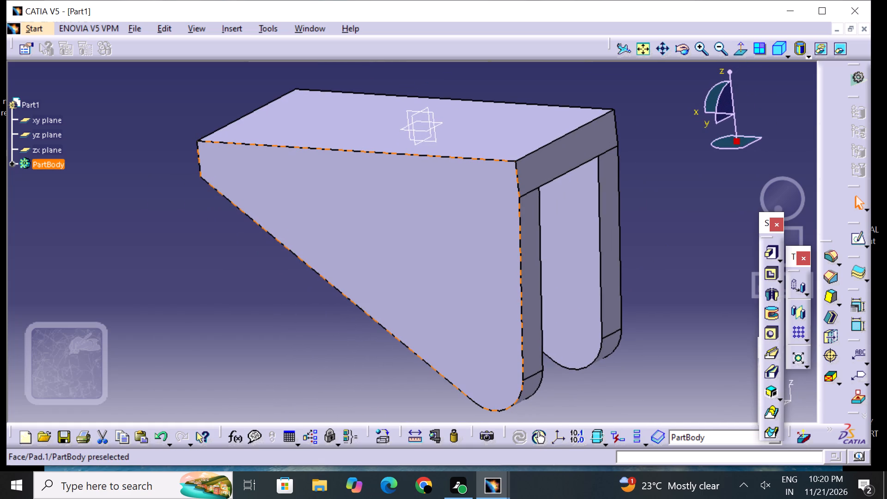
pyautogui.click(854, 237)
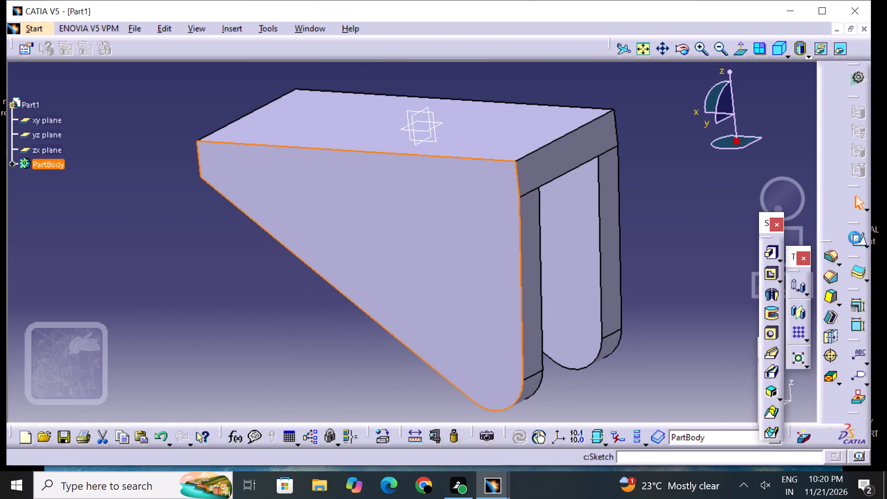
pyautogui.moveTo(620, 238); pyautogui.dragTo(620, 220, button='middle')
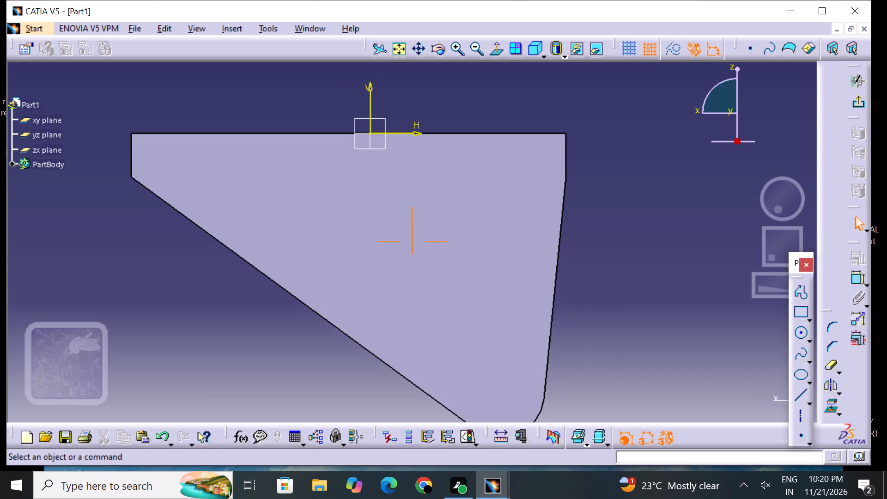
pyautogui.moveTo(620, 220); pyautogui.dragTo(627, 161, button='middle')
pyautogui.moveTo(668, 140); pyautogui.dragTo(665, 216, button='middle')
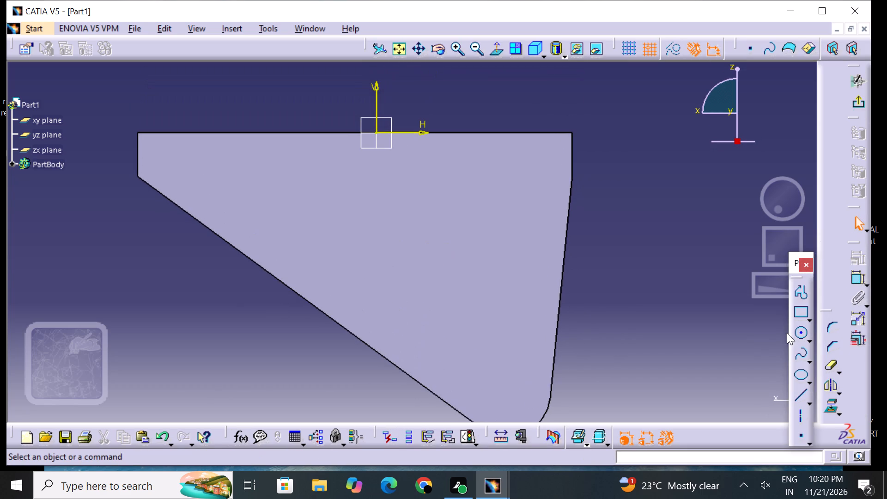
pyautogui.click(801, 333)
pyautogui.moveTo(635, 291); pyautogui.dragTo(639, 243, button='middle')
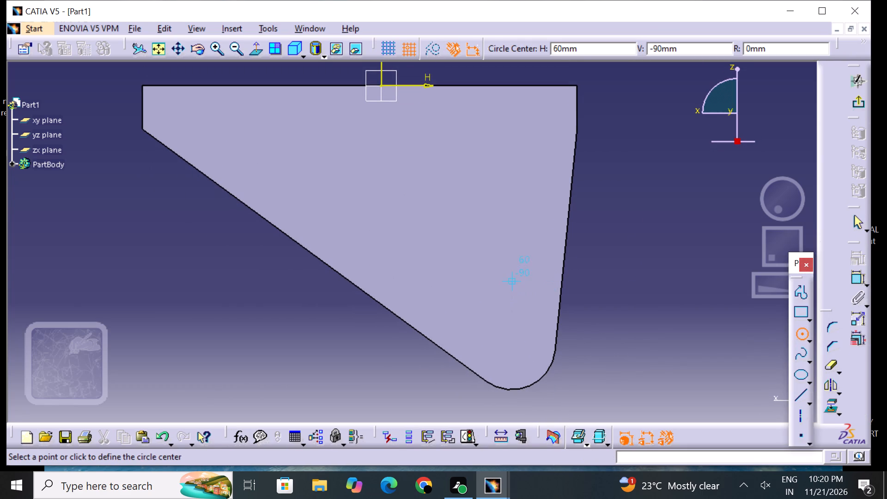
pyautogui.click(502, 314)
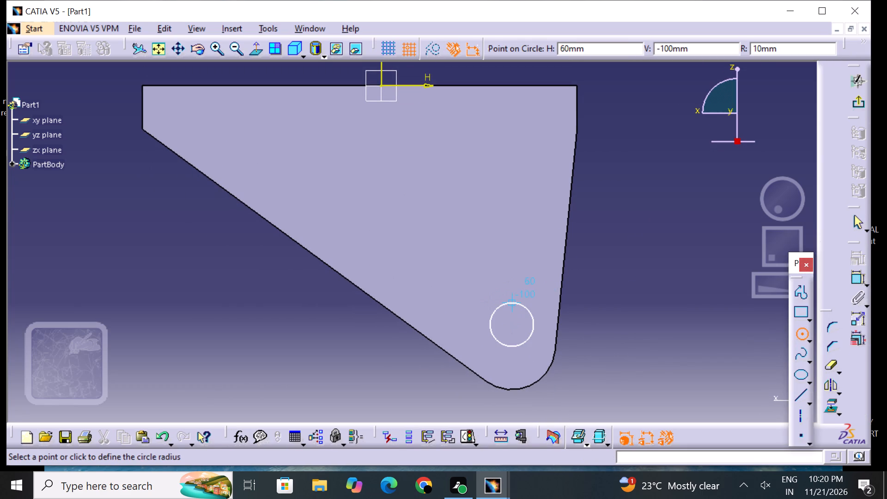
pyautogui.click(520, 290)
pyautogui.click(653, 322)
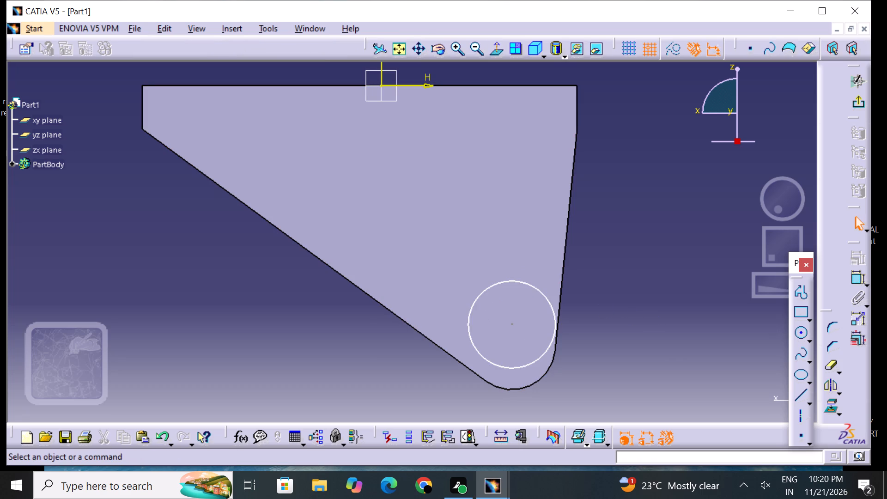
# Dimension the new circle near the leg's rounded end and set its diameter to 20 mm.
pyautogui.click(862, 274)
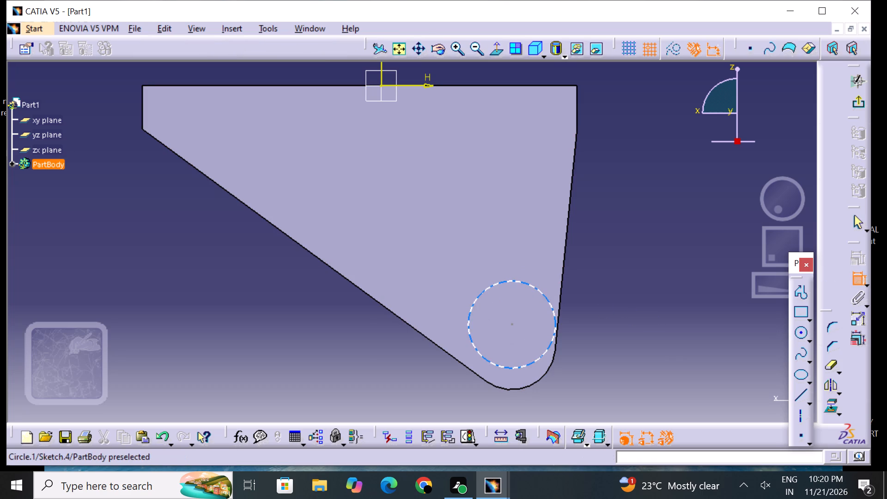
pyautogui.click(547, 298)
pyautogui.click(610, 280)
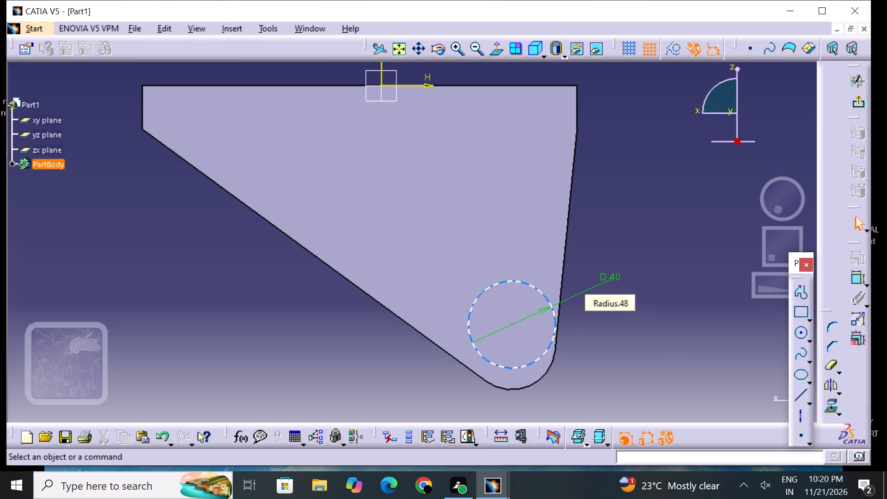
pyautogui.doubleClick(616, 274)
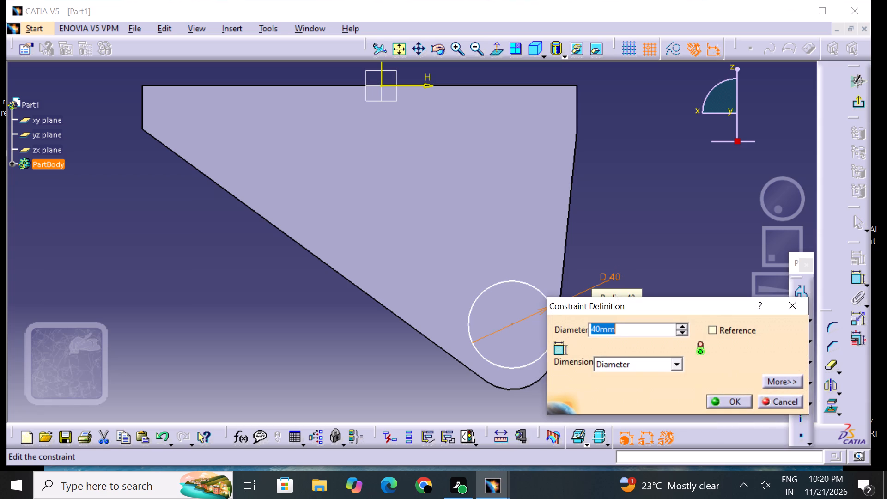
pyautogui.press('BackSpace')
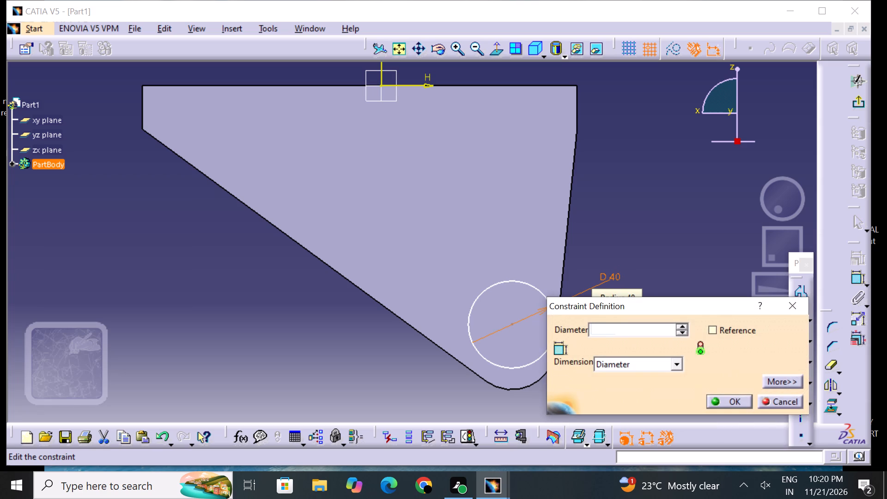
pyautogui.write('20')
pyautogui.press('Return')
pyautogui.doubleClick(590, 285)
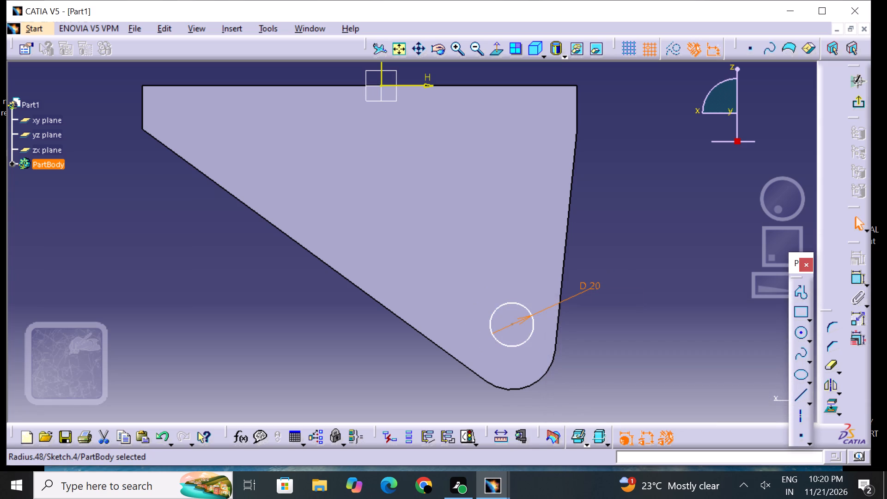
# Set the diameter of the circle near the leg's rounded end to 30 mm.
pyautogui.press('BackSpace')
pyautogui.write('30')
pyautogui.press('Return')
pyautogui.click(622, 313)
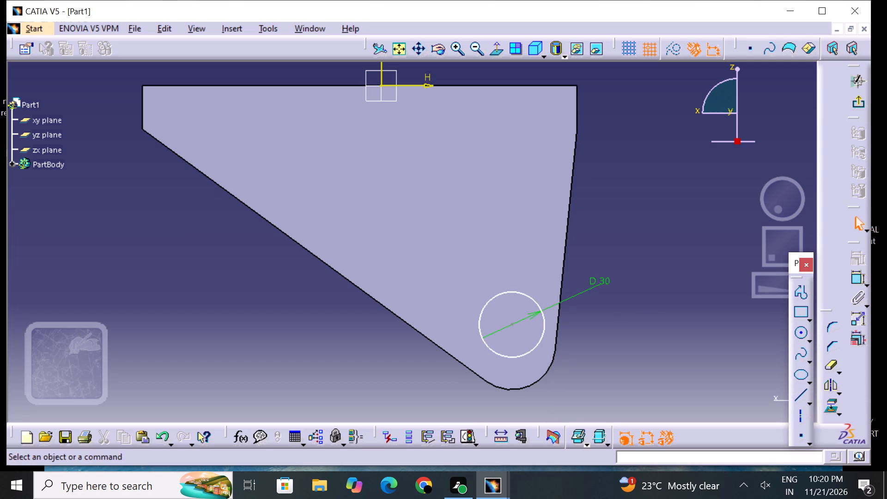
# Cut the 30 mm circle as a pocket through both legs using the Up to last limit.
pyautogui.moveTo(642, 317); pyautogui.dragTo(635, 293, button='middle')
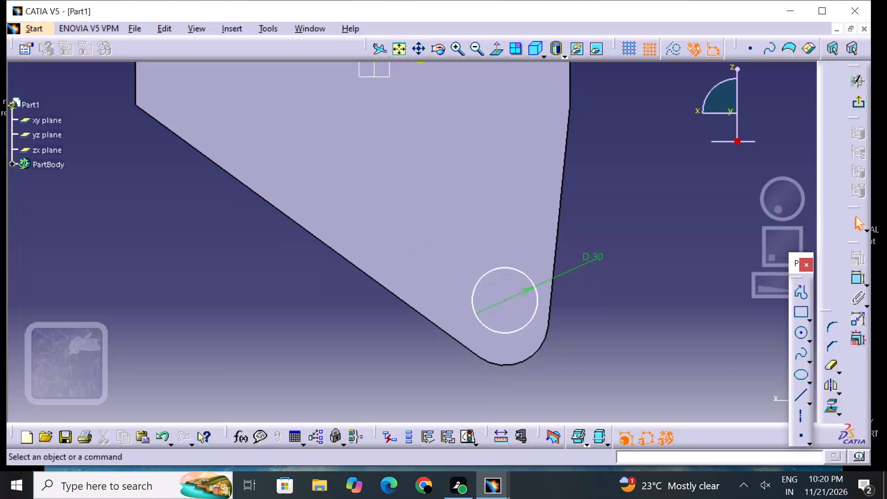
pyautogui.moveTo(637, 289); pyautogui.dragTo(636, 307, button='middle')
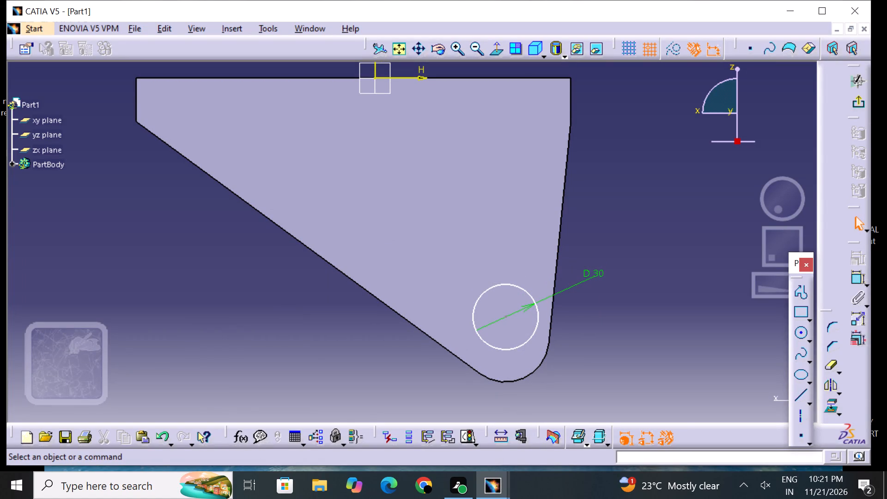
pyautogui.click(859, 106)
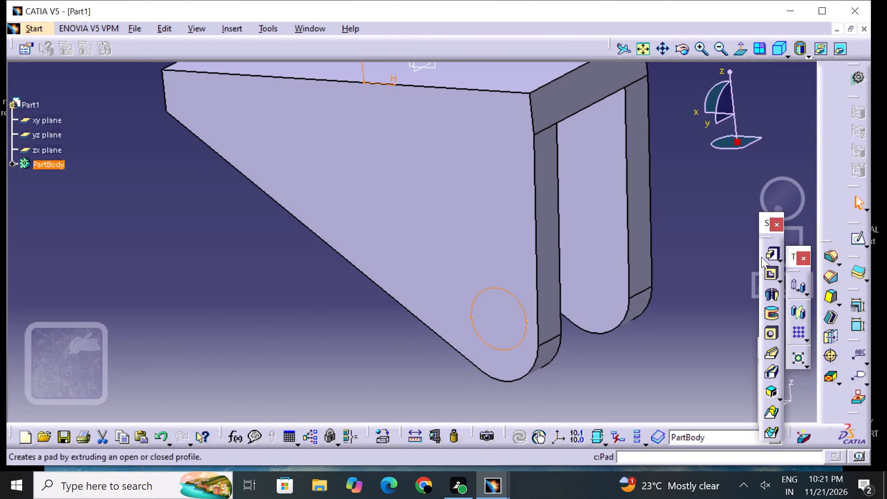
pyautogui.click(773, 272)
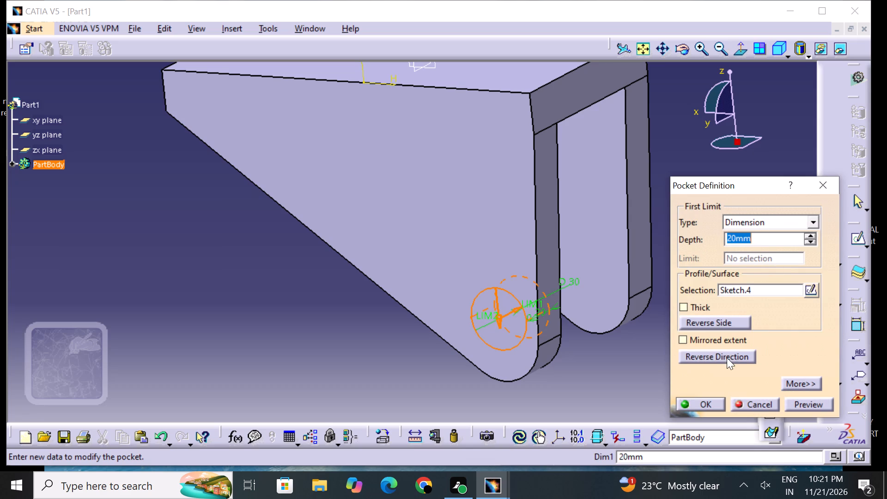
pyautogui.click(724, 358)
pyautogui.click(723, 352)
pyautogui.click(771, 222)
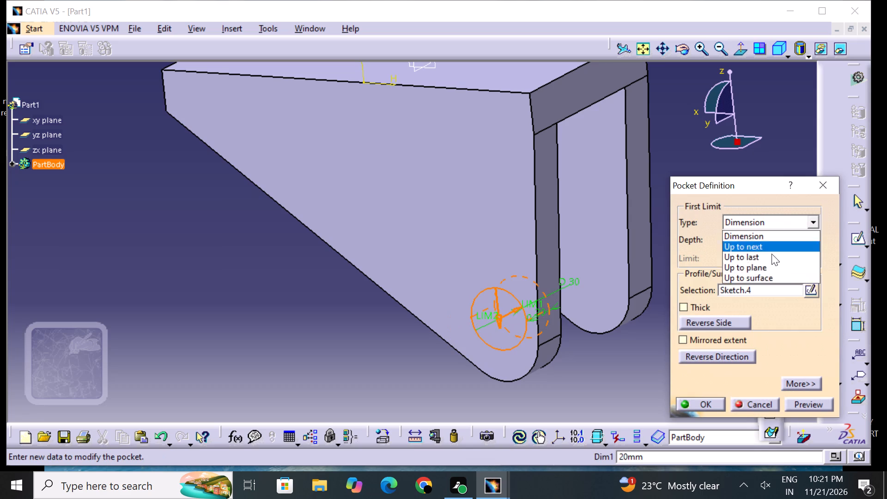
pyautogui.click(767, 255)
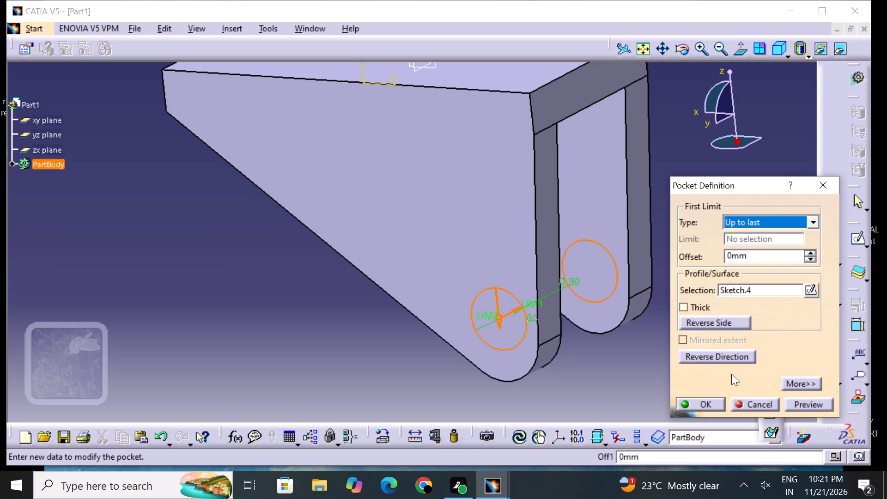
pyautogui.click(803, 402)
pyautogui.click(708, 399)
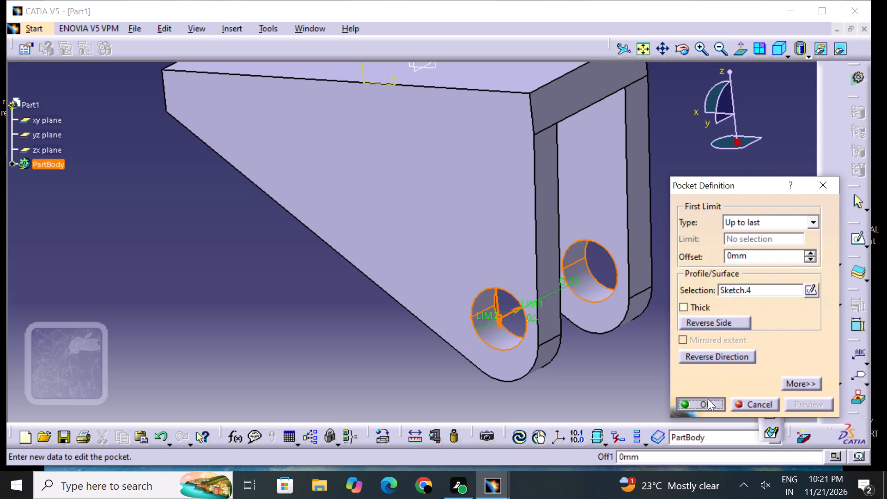
# Inspect the holes in both legs and the plate above them from several angles.
pyautogui.moveTo(613, 378); pyautogui.dragTo(622, 362)
pyautogui.moveTo(715, 301); pyautogui.dragTo(478, 287, button='middle')
pyautogui.moveTo(516, 291); pyautogui.dragTo(478, 287, button='right')
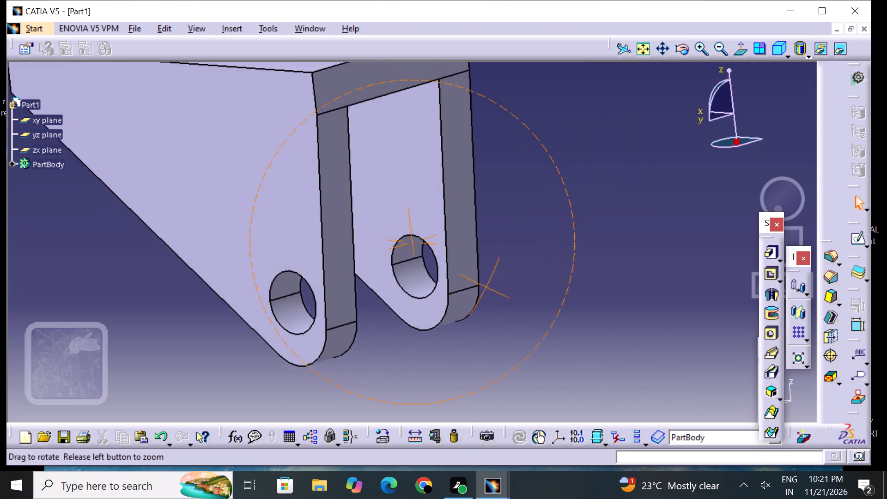
pyautogui.moveTo(478, 287); pyautogui.dragTo(455, 246, button='middle')
pyautogui.moveTo(478, 287); pyautogui.dragTo(455, 246, button='right')
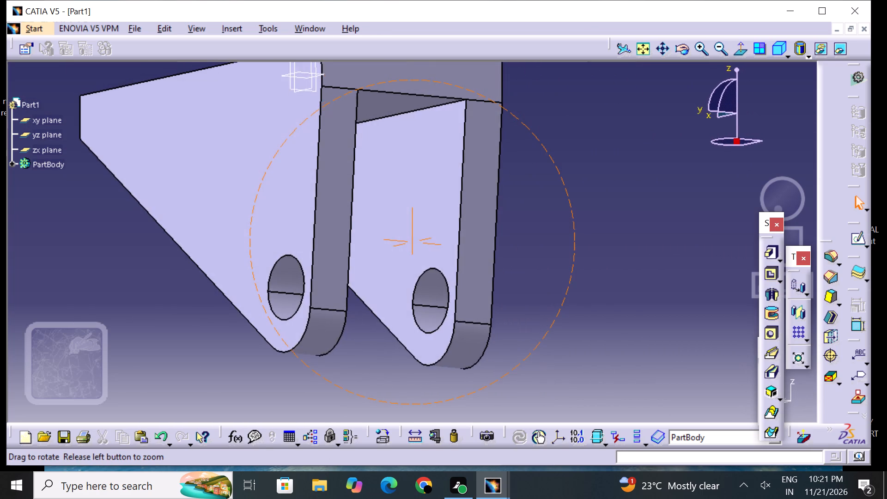
pyautogui.moveTo(455, 246); pyautogui.dragTo(458, 243, button='middle')
pyautogui.moveTo(455, 246); pyautogui.dragTo(459, 243, button='right')
pyautogui.moveTo(264, 195); pyautogui.dragTo(383, 261, button='middle')
pyautogui.moveTo(384, 197); pyautogui.dragTo(399, 266, button='middle')
pyautogui.moveTo(385, 198); pyautogui.dragTo(399, 266, button='right')
# On the plate's top face, sketch a horizontal elongated hole with centres at about H 30 and H 80 mm, V 0, radius about 22 mm.
pyautogui.moveTo(349, 199); pyautogui.dragTo(398, 336, button='middle')
pyautogui.moveTo(223, 153); pyautogui.dragTo(222, 155, button='middle')
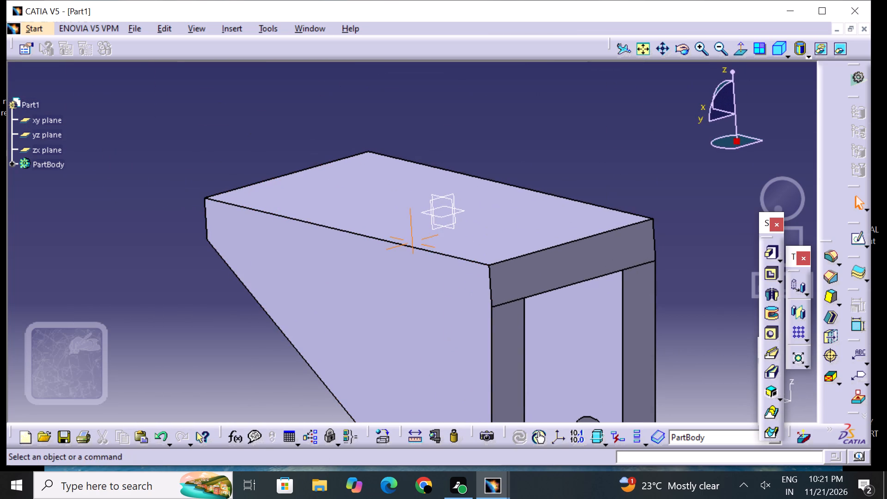
pyautogui.moveTo(222, 155); pyautogui.dragTo(261, 244, button='middle')
pyautogui.moveTo(222, 169); pyautogui.dragTo(261, 244, button='right')
pyautogui.moveTo(318, 233); pyautogui.dragTo(322, 240)
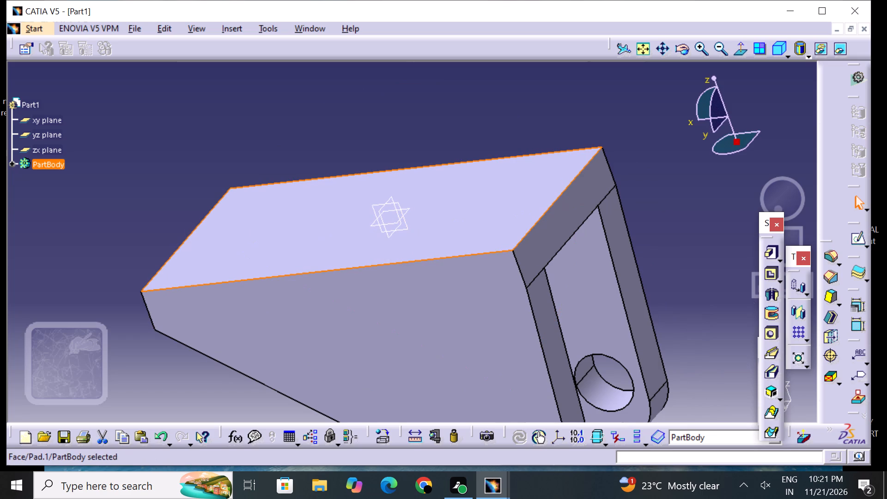
pyautogui.click(865, 233)
pyautogui.click(857, 241)
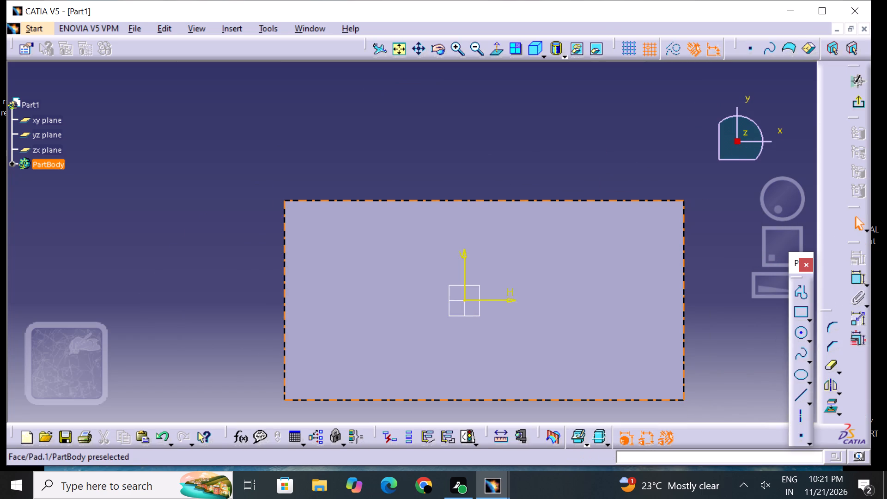
pyautogui.moveTo(468, 214); pyautogui.dragTo(456, 167, button='middle')
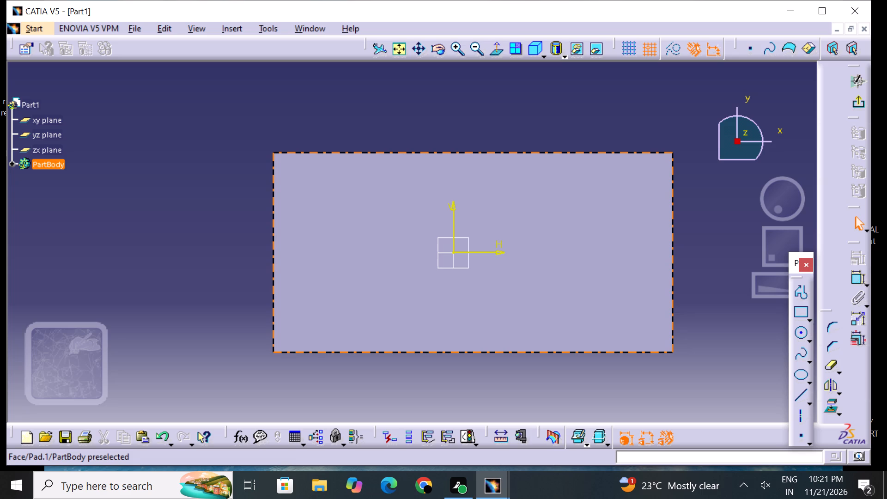
pyautogui.click(809, 315)
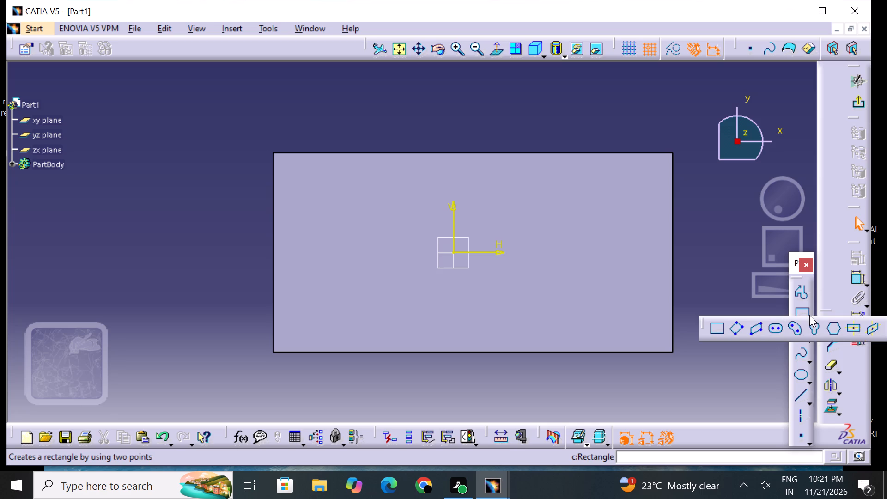
pyautogui.click(776, 329)
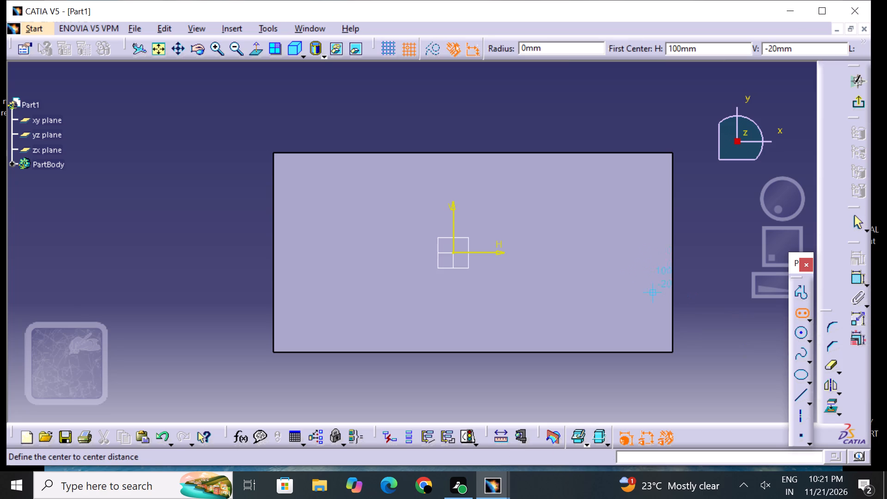
pyautogui.click(519, 251)
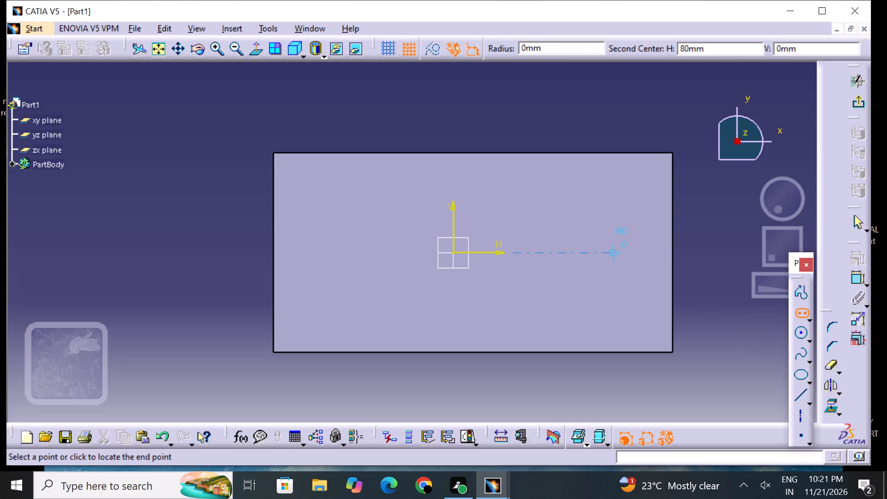
pyautogui.click(618, 257)
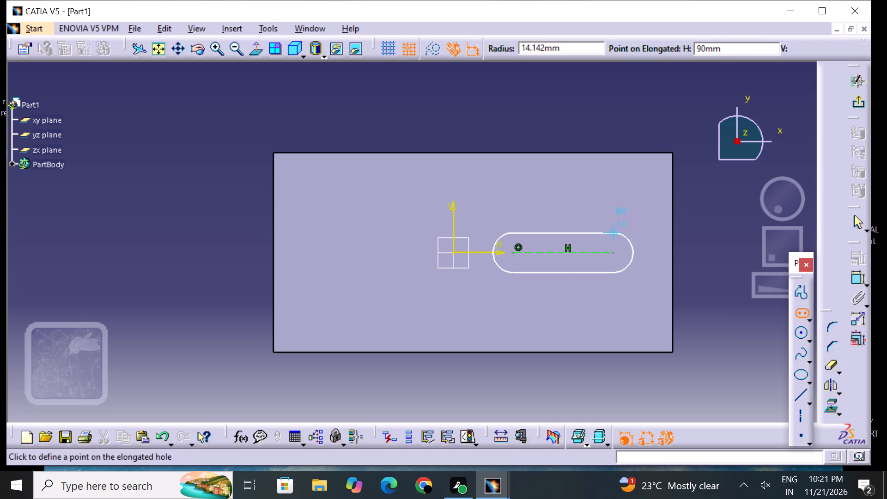
pyautogui.click(625, 223)
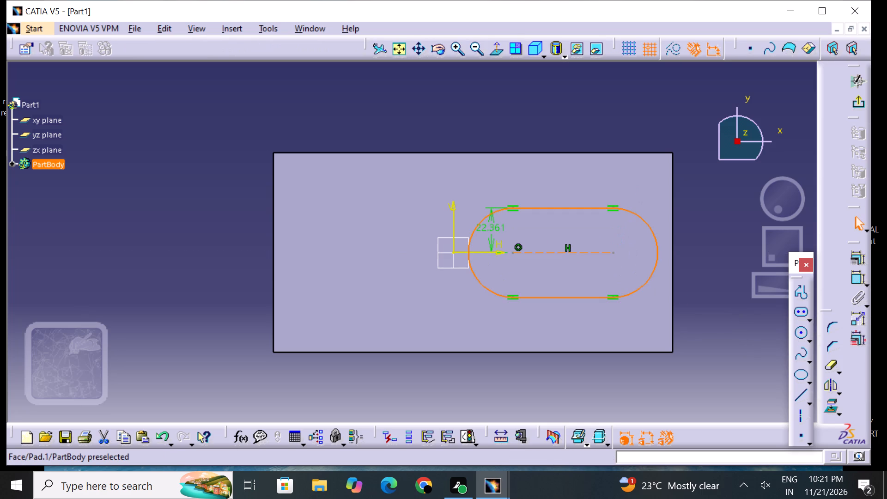
# Dimension the elongated hole's centre-to-centre length and set it to 40 mm.
pyautogui.doubleClick(492, 225)
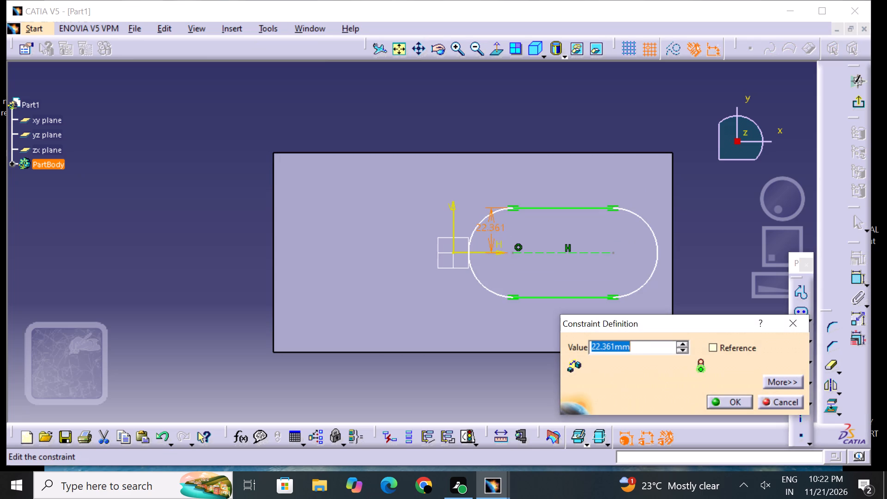
pyautogui.click(781, 329)
pyautogui.click(858, 281)
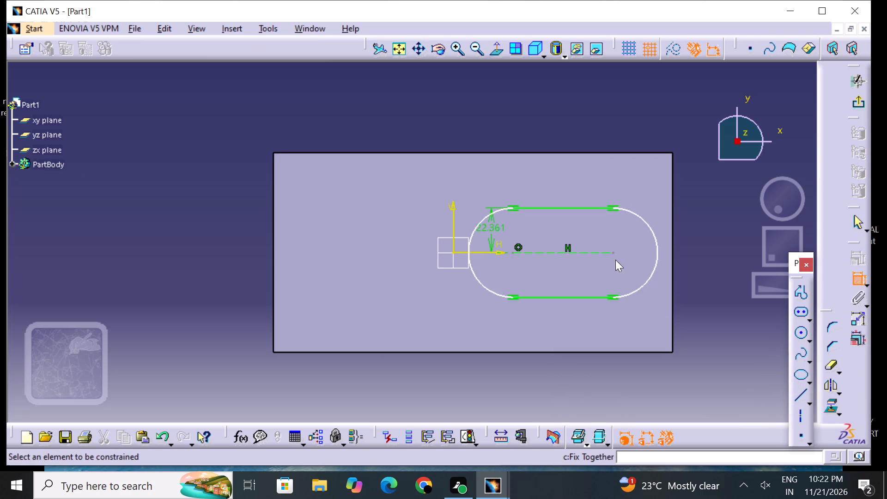
pyautogui.click(559, 254)
pyautogui.click(568, 318)
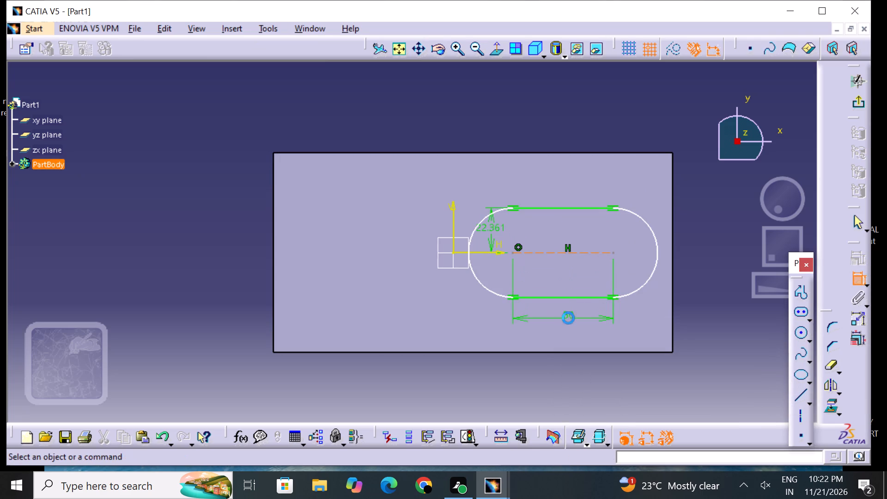
pyautogui.click(571, 315)
pyautogui.click(571, 315)
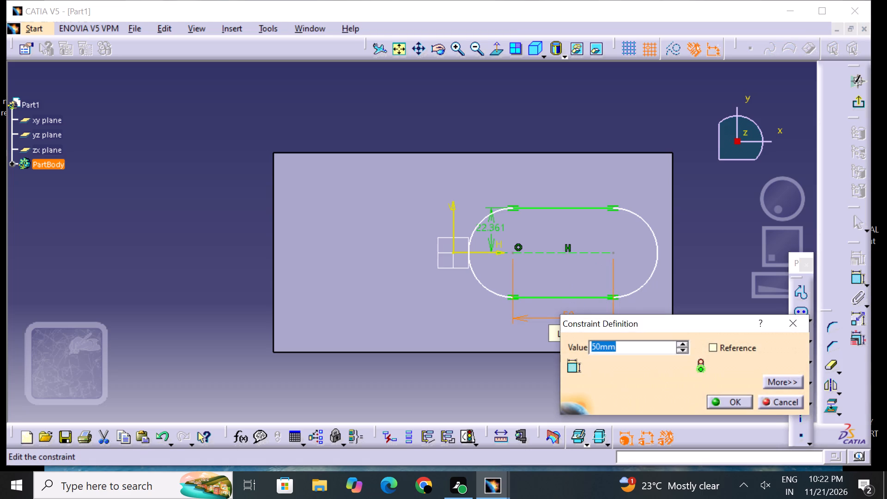
pyautogui.press('BackSpace')
pyautogui.write('40')
pyautogui.press('Return')
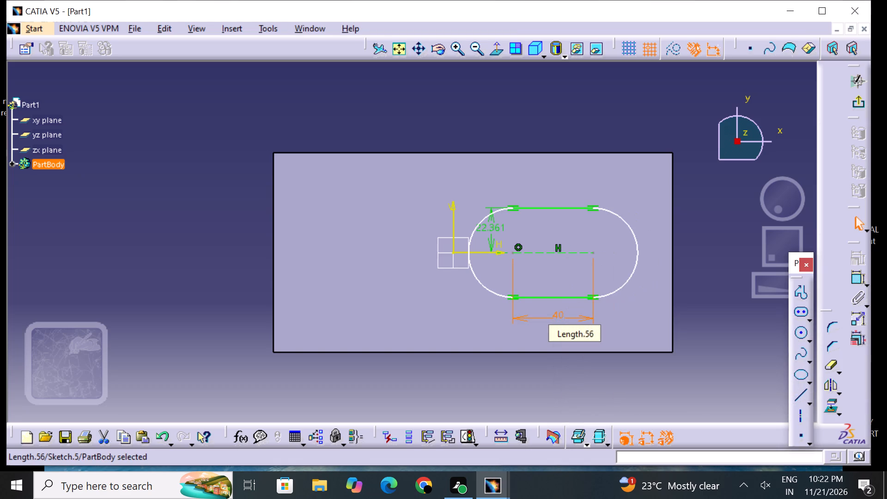
pyautogui.click(576, 379)
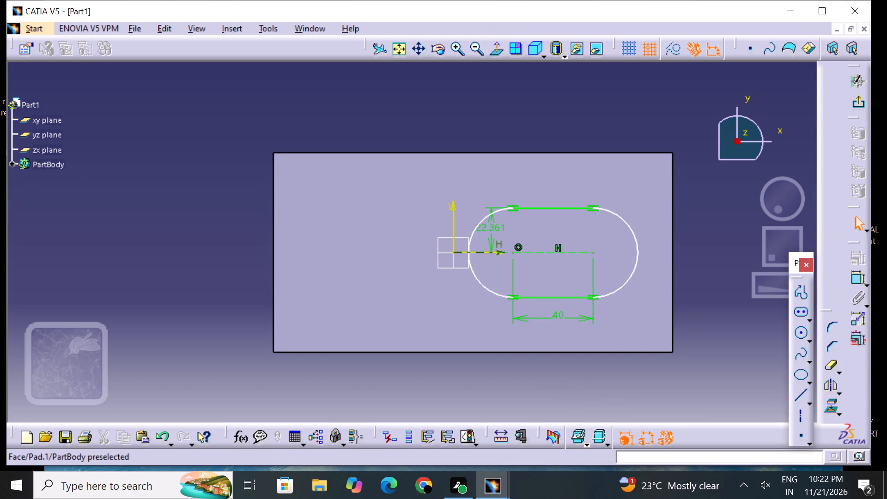
# Set the elongated hole's radius to 15 mm.
pyautogui.click(492, 229)
pyautogui.click(493, 228)
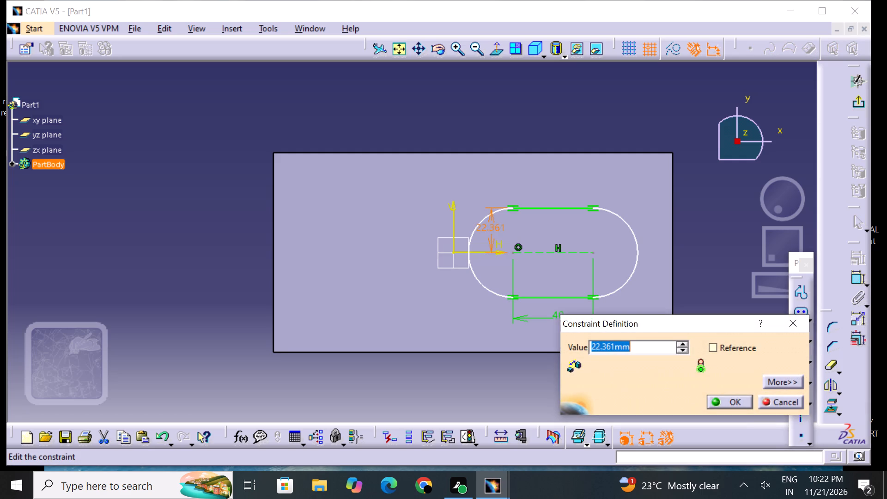
pyautogui.press('BackSpace')
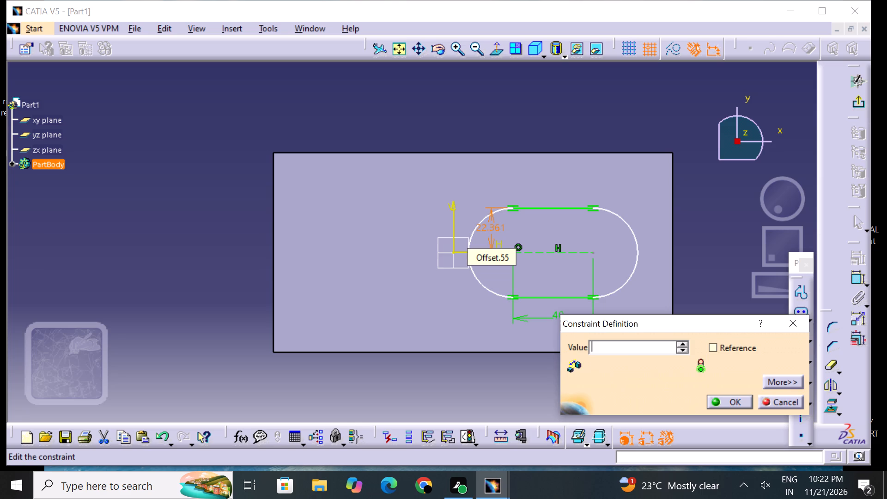
pyautogui.write('15')
pyautogui.press('Return')
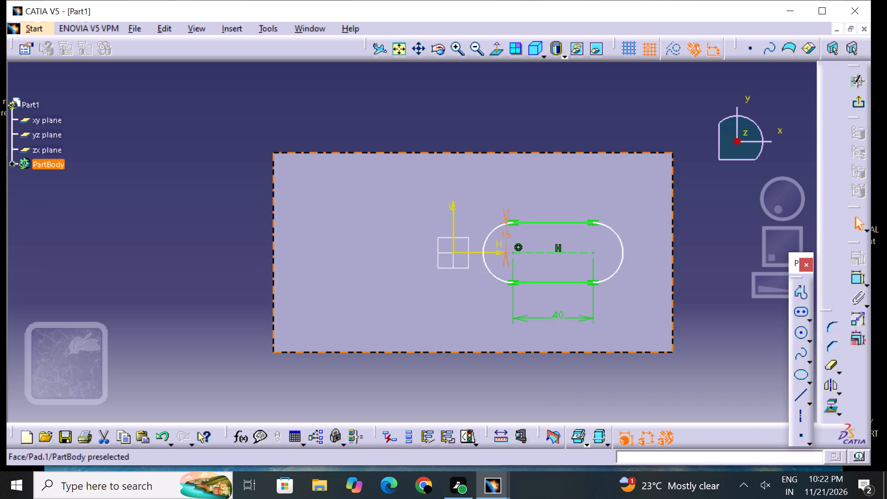
pyautogui.click(583, 110)
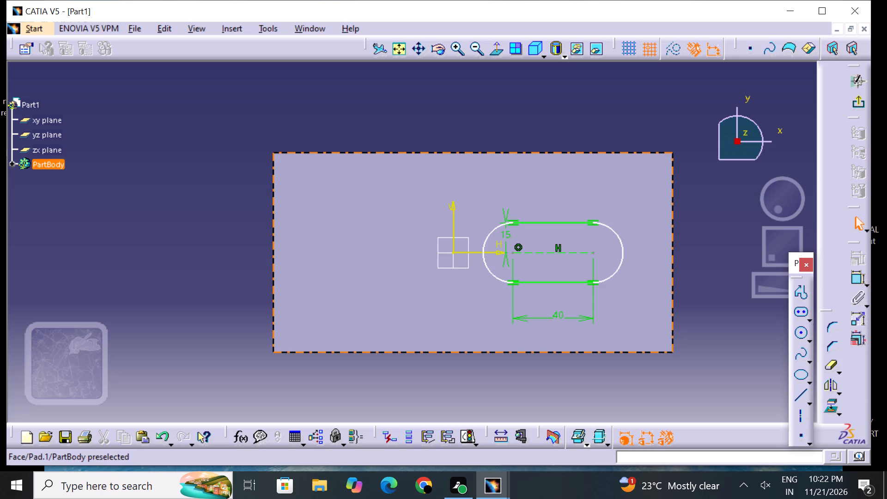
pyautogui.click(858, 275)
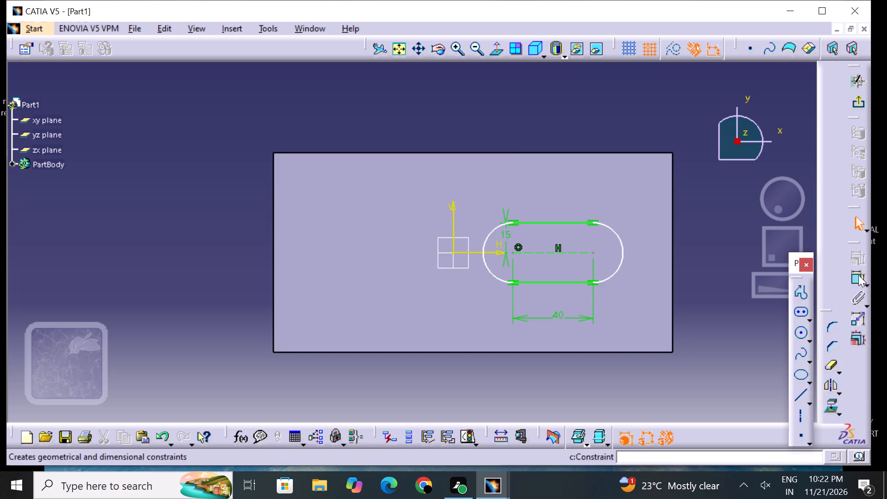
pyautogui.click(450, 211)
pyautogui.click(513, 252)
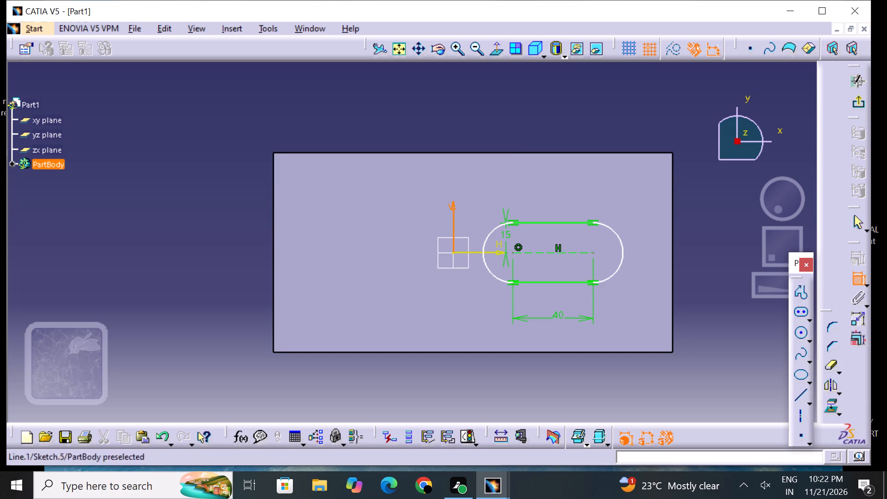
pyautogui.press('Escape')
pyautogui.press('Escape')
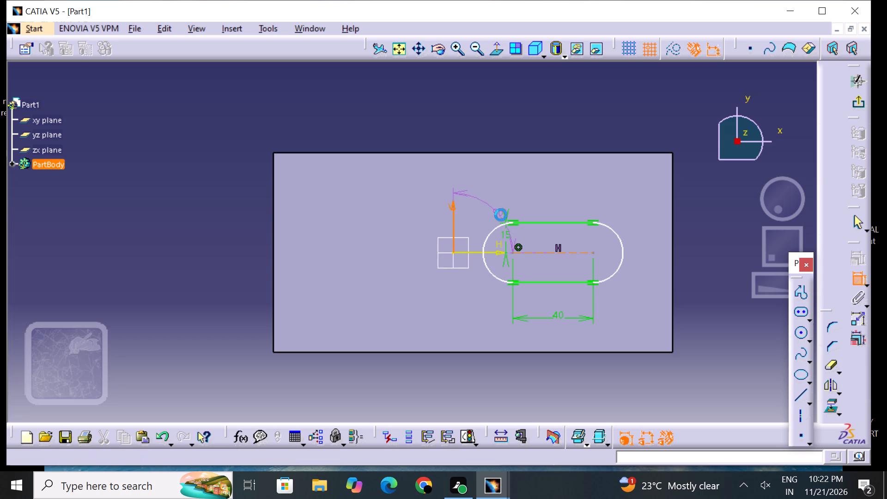
# Dimension the horizontal distance from the vertical sketch axis to the elongated hole's nearer arc centre.
pyautogui.click(859, 275)
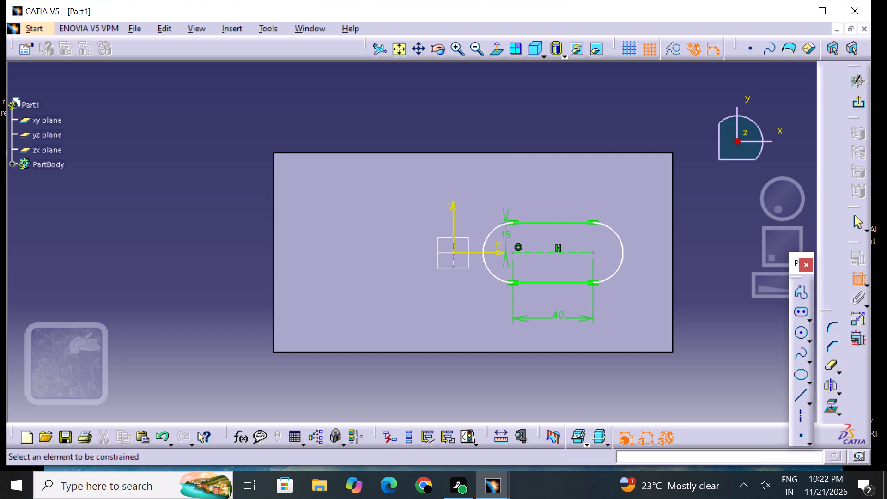
pyautogui.click(512, 252)
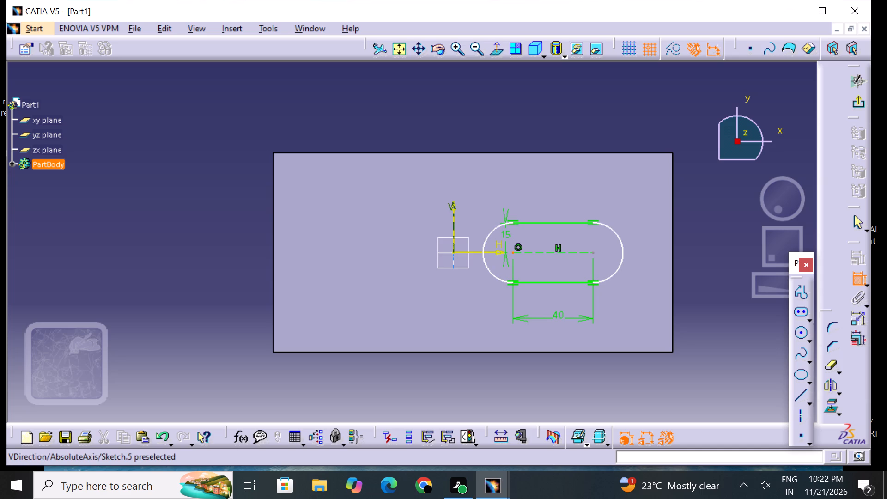
pyautogui.click(452, 248)
pyautogui.click(485, 127)
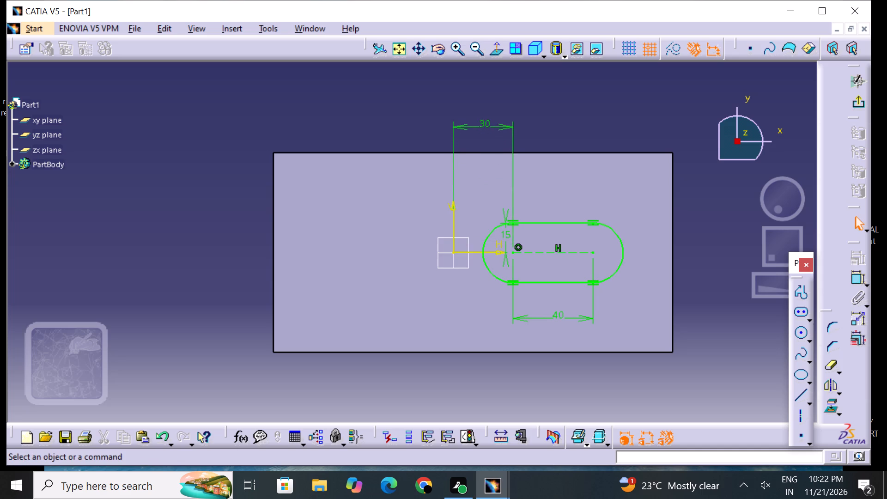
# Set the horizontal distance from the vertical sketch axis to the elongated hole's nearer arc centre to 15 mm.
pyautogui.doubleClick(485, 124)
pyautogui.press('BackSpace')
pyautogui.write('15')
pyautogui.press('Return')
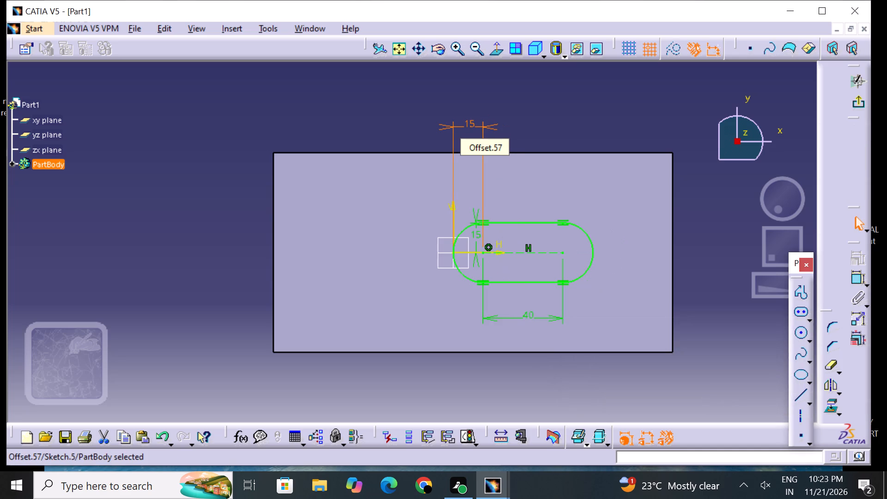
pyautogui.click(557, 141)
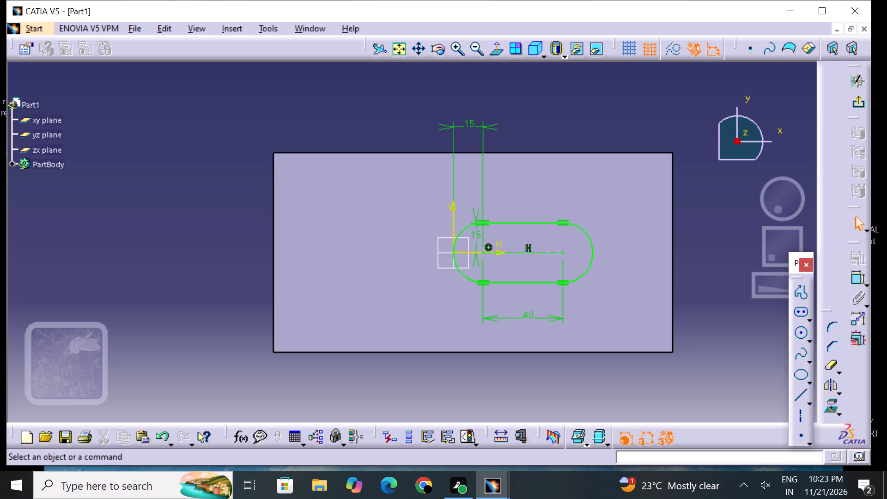
# Sketch a second, larger elongated hole on the first one's two arc centres, with a radius of about 25 mm.
pyautogui.click(799, 306)
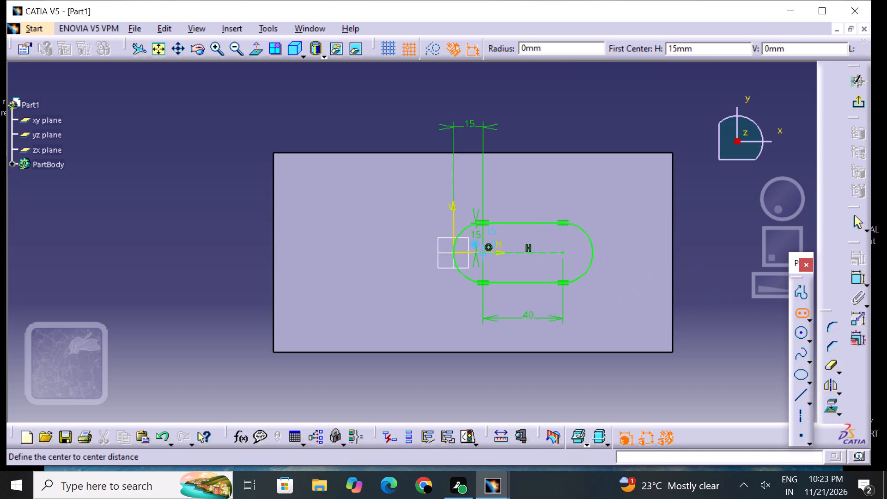
pyautogui.moveTo(476, 254); pyautogui.dragTo(483, 254)
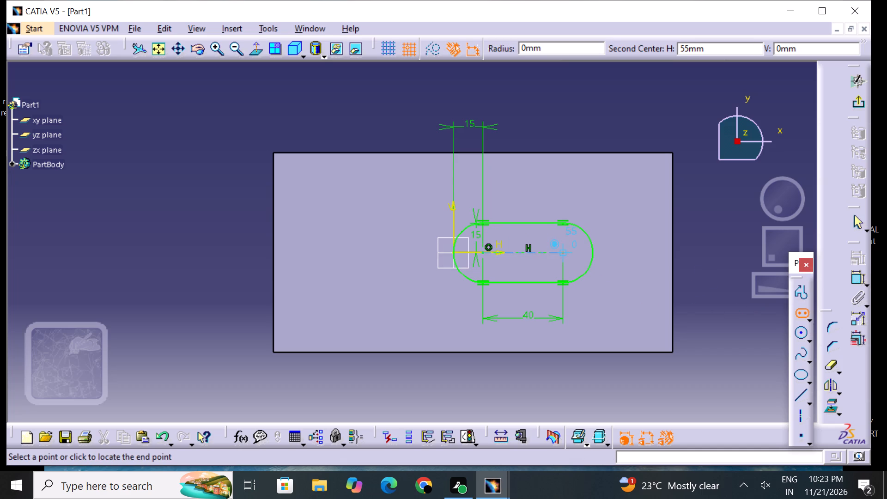
pyautogui.click(563, 256)
pyautogui.click(589, 217)
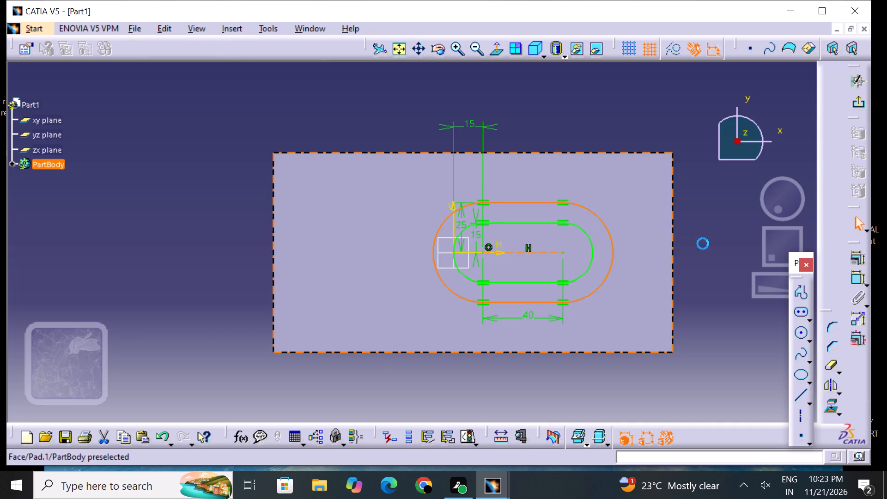
pyautogui.click(728, 246)
# Set the outer elongated hole's radius to 30 mm.
pyautogui.click(462, 223)
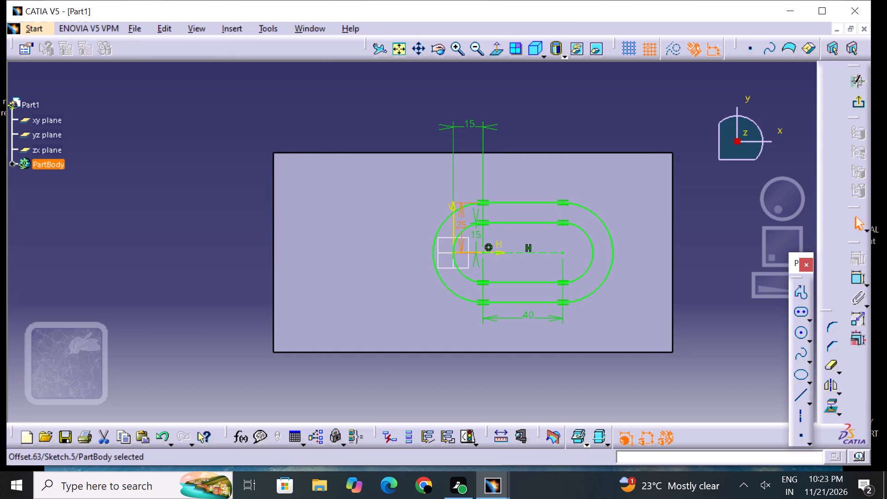
pyautogui.click(462, 223)
pyautogui.press('BackSpace')
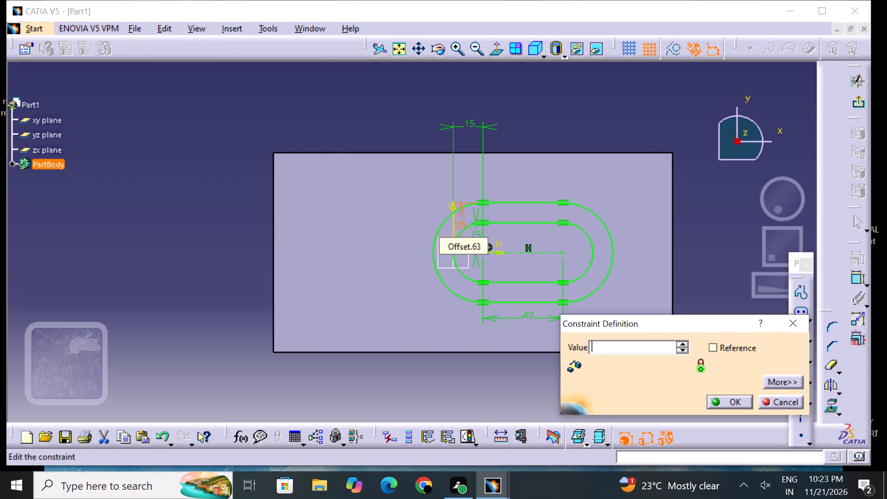
pyautogui.write('30')
pyautogui.press('Return')
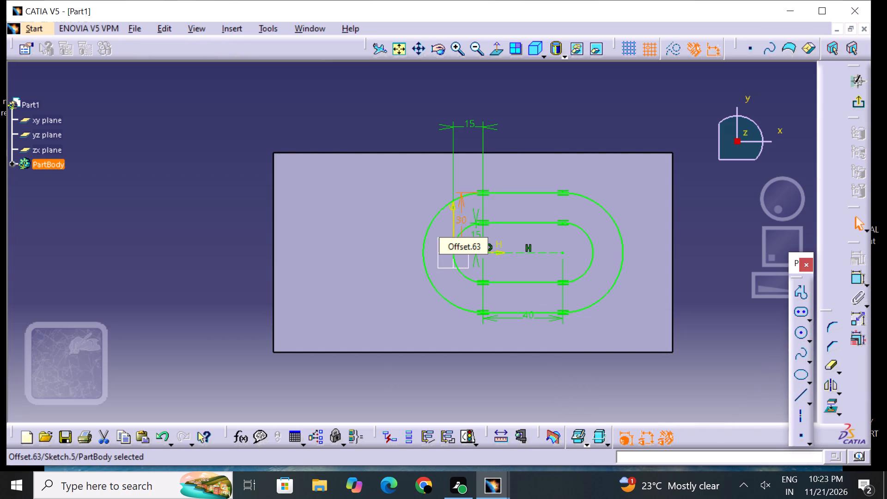
pyautogui.click(555, 145)
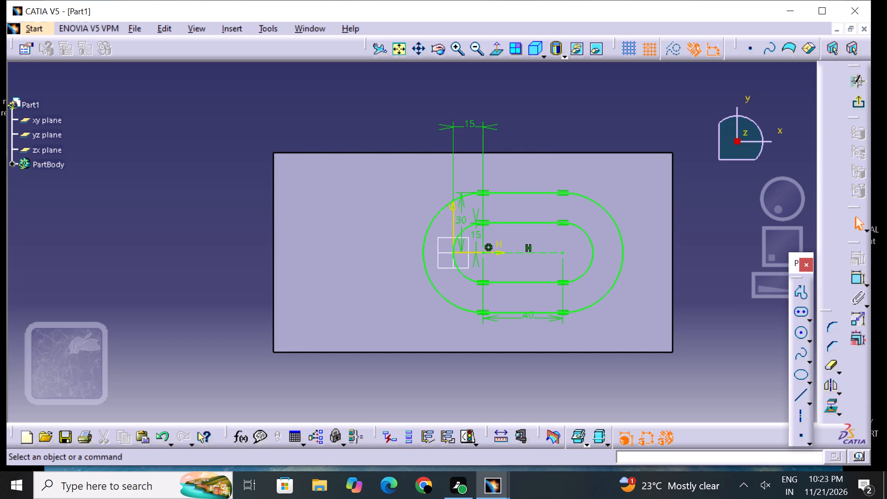
# Set the horizontal distance from the vertical sketch axis to the elongated holes' nearer arc centre to 20 mm.
pyautogui.click(470, 124)
pyautogui.click(470, 124)
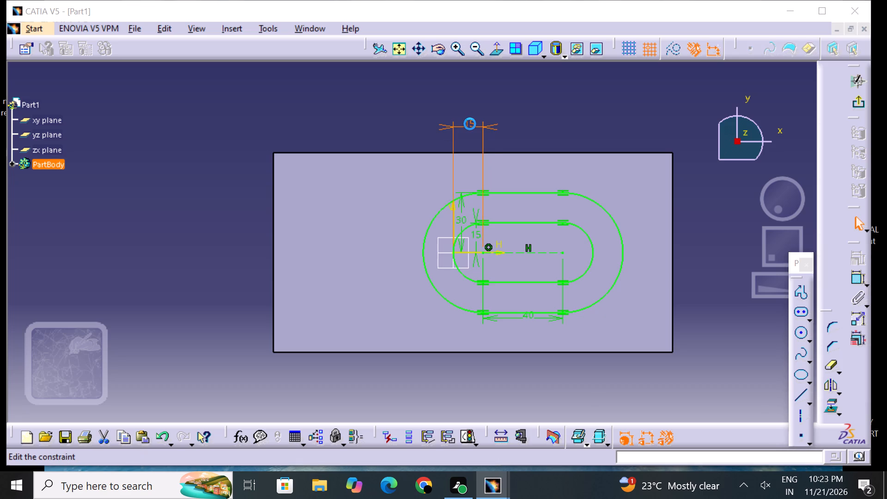
pyautogui.press('BackSpace')
pyautogui.write('20')
pyautogui.press('Return')
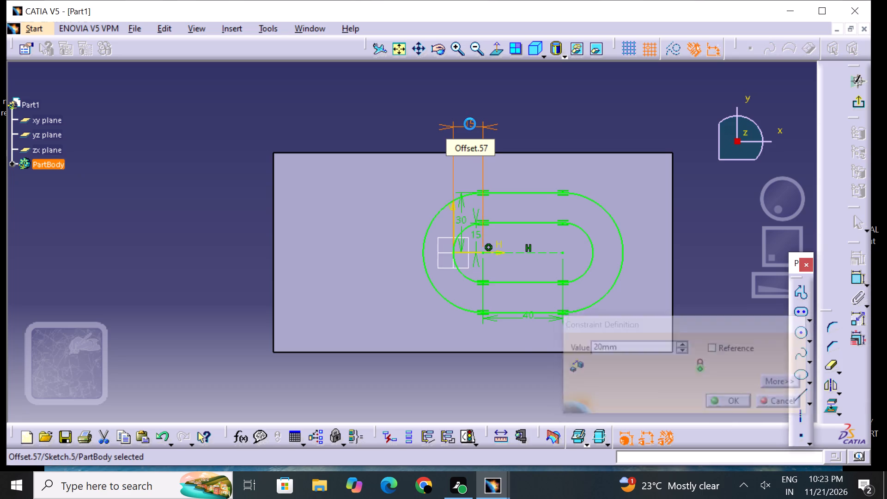
pyautogui.click(528, 103)
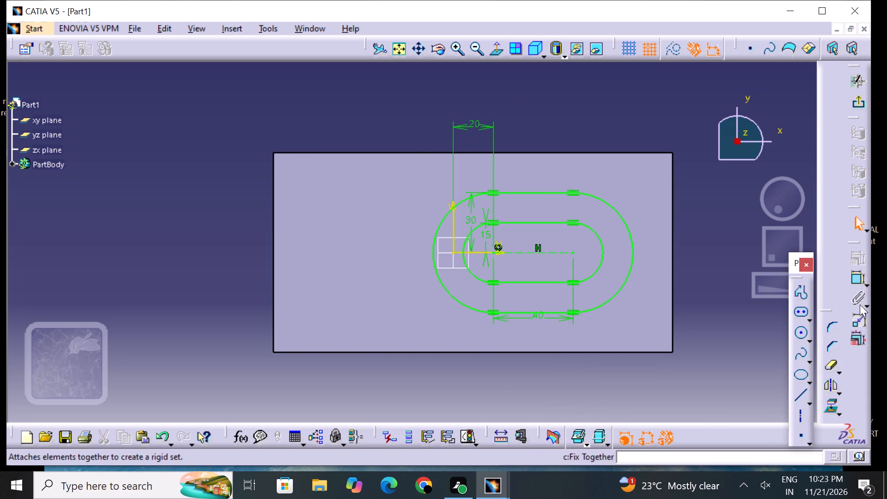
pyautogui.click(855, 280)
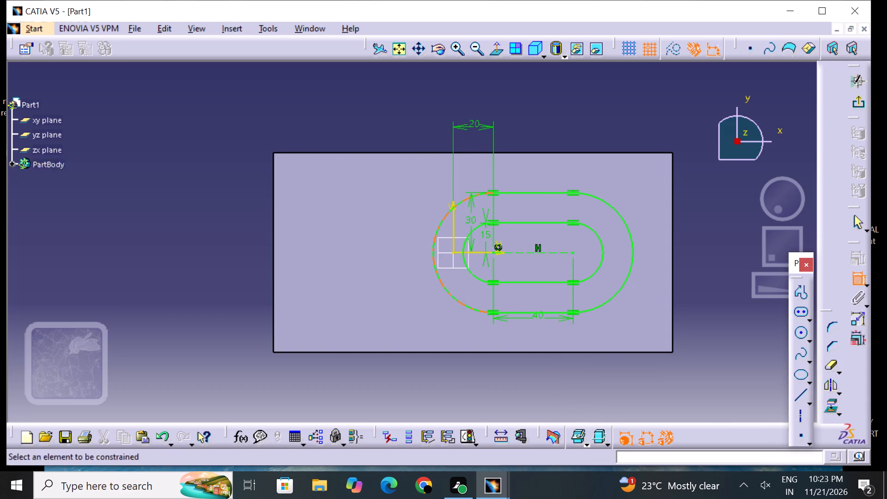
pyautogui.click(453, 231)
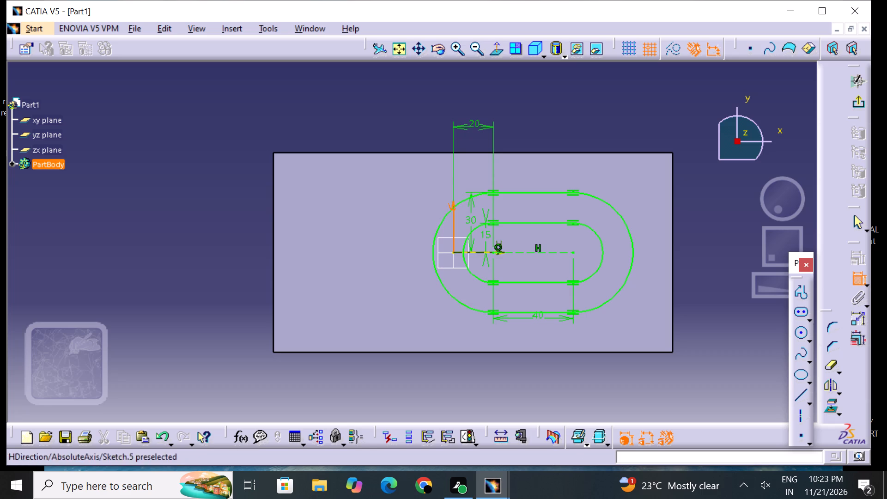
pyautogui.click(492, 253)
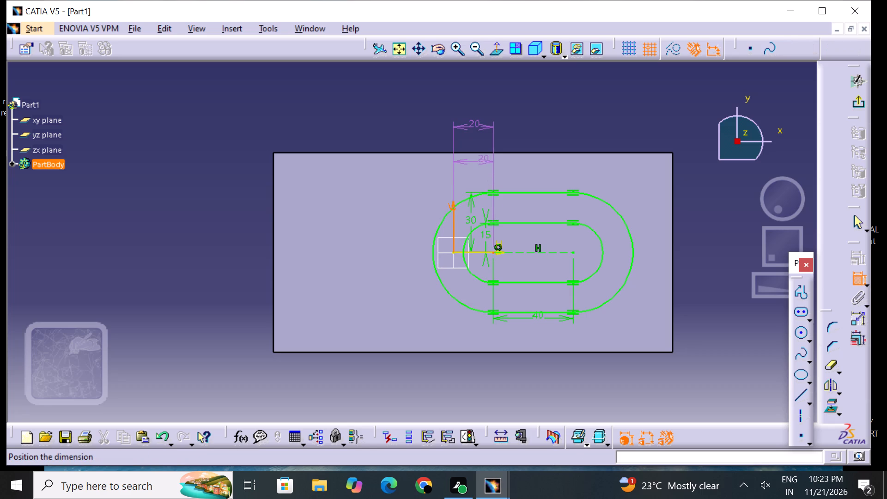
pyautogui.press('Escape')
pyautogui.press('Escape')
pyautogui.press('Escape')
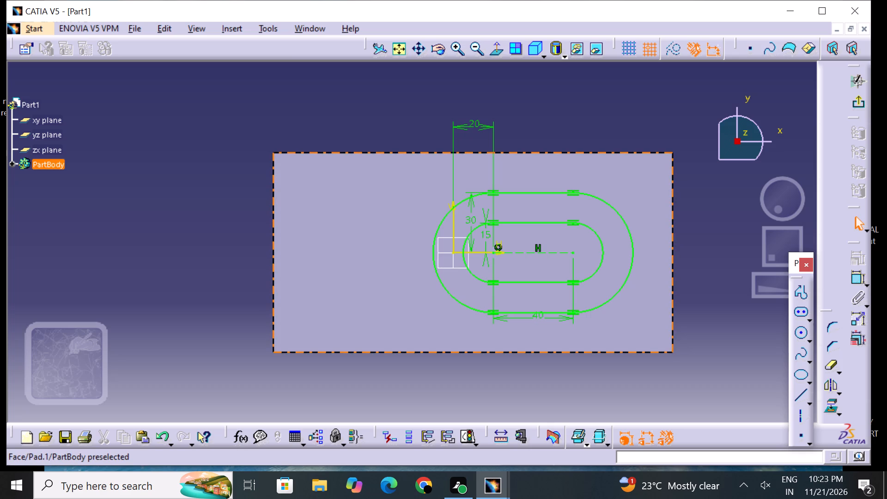
# Test whether the far end arcs of the outer and inner elongated holes can still be moved.
pyautogui.moveTo(632, 254); pyautogui.dragTo(641, 251)
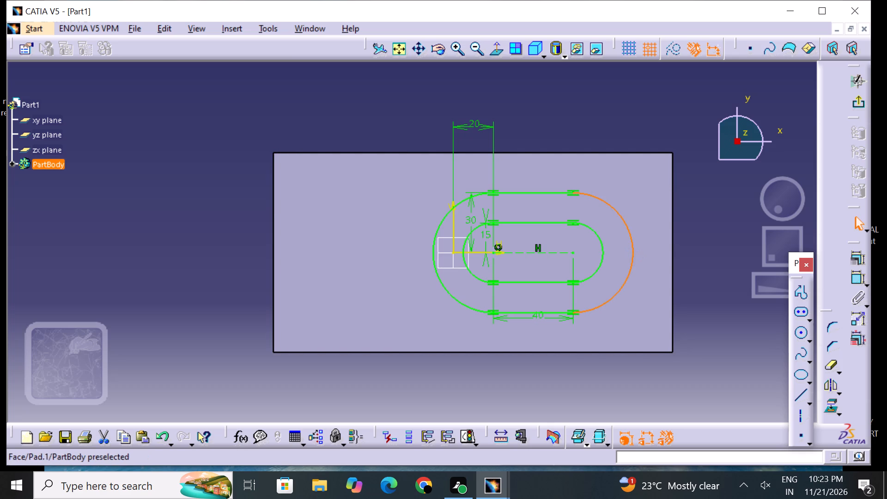
pyautogui.click(750, 253)
pyautogui.hotkey('ctrl', 'z')
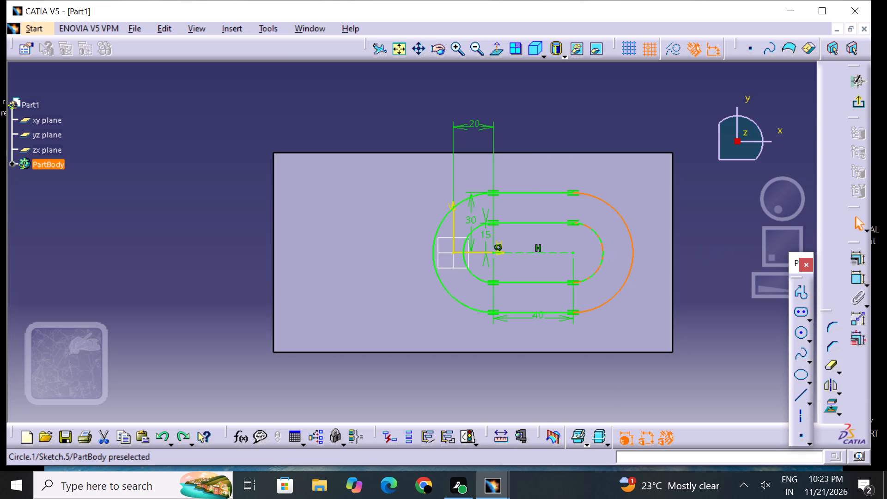
pyautogui.moveTo(603, 258); pyautogui.dragTo(614, 257)
pyautogui.click(716, 260)
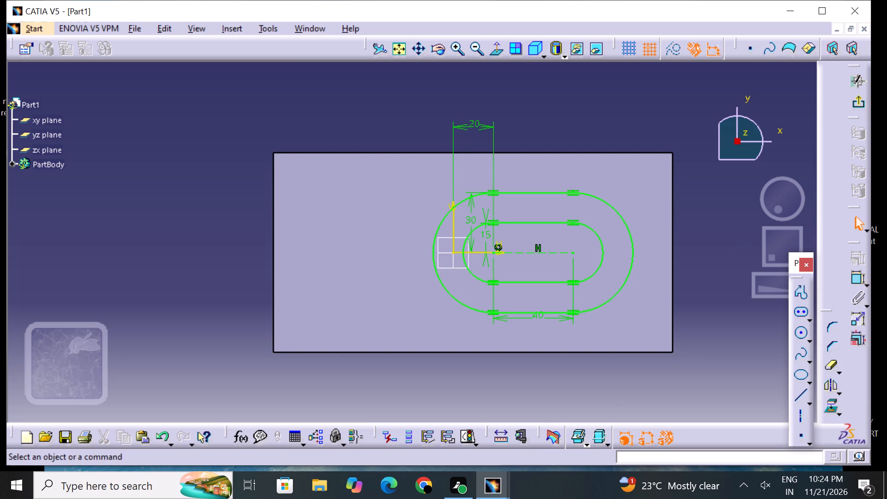
# Exit the sketch and extrude the two nested elongated profiles as a 15 mm pad on the plate's top face.
pyautogui.click(862, 105)
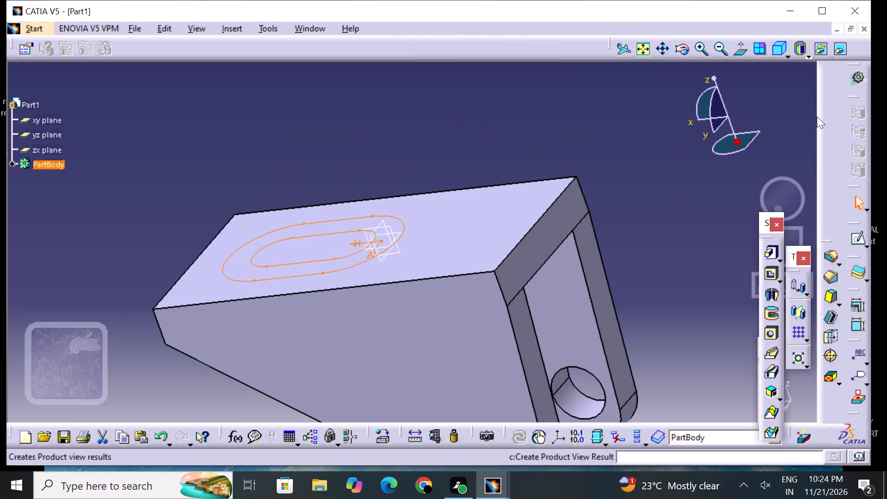
pyautogui.moveTo(475, 121); pyautogui.dragTo(547, 110, button='middle')
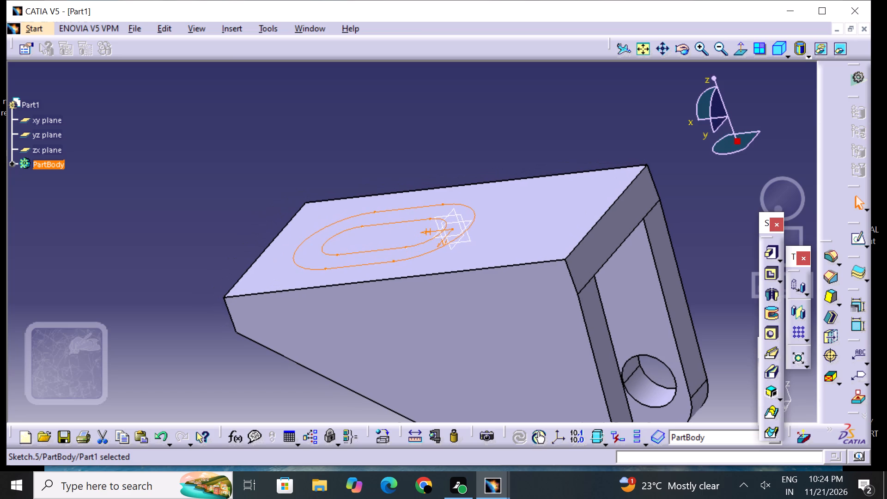
pyautogui.moveTo(503, 88); pyautogui.dragTo(535, 131, button='middle')
pyautogui.moveTo(504, 87); pyautogui.dragTo(535, 131, button='right')
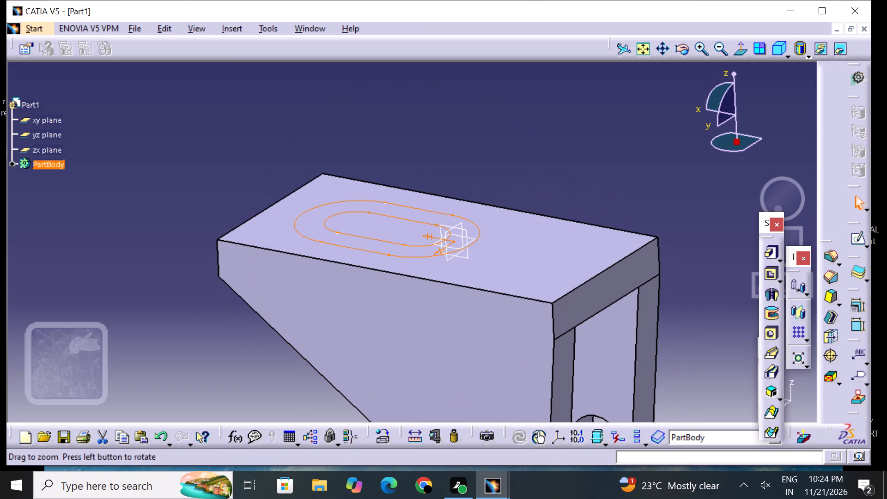
pyautogui.moveTo(565, 158); pyautogui.dragTo(571, 141, button='middle')
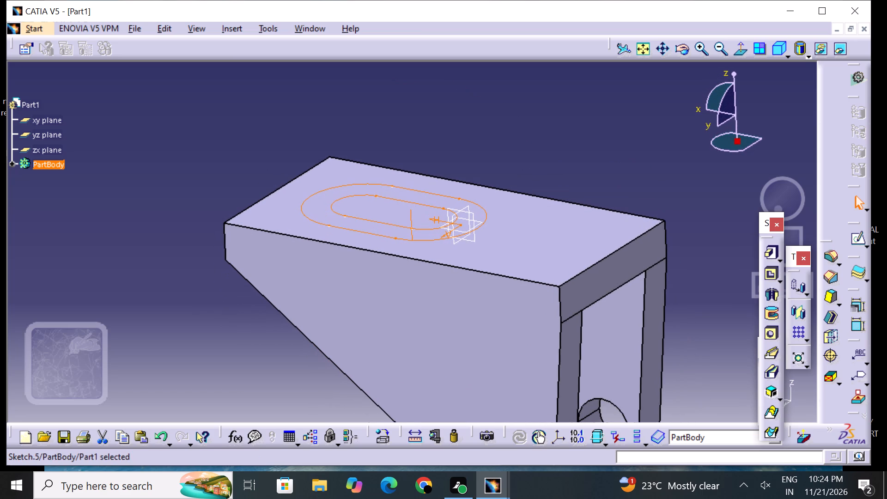
pyautogui.click(767, 260)
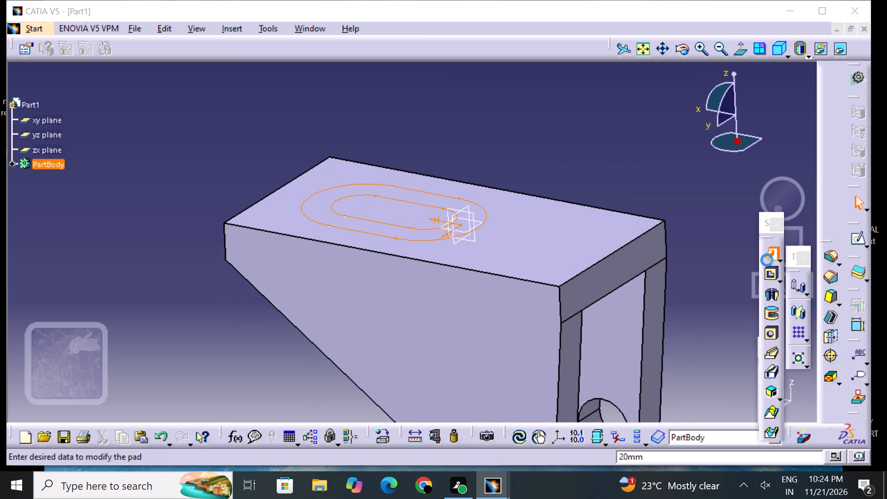
pyautogui.press('BackSpace')
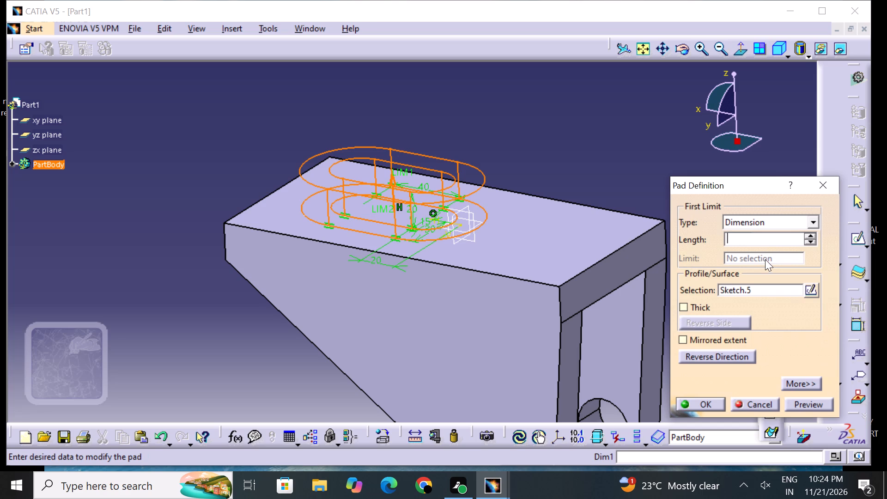
pyautogui.press('1')
pyautogui.press('5')
pyautogui.press('Return')
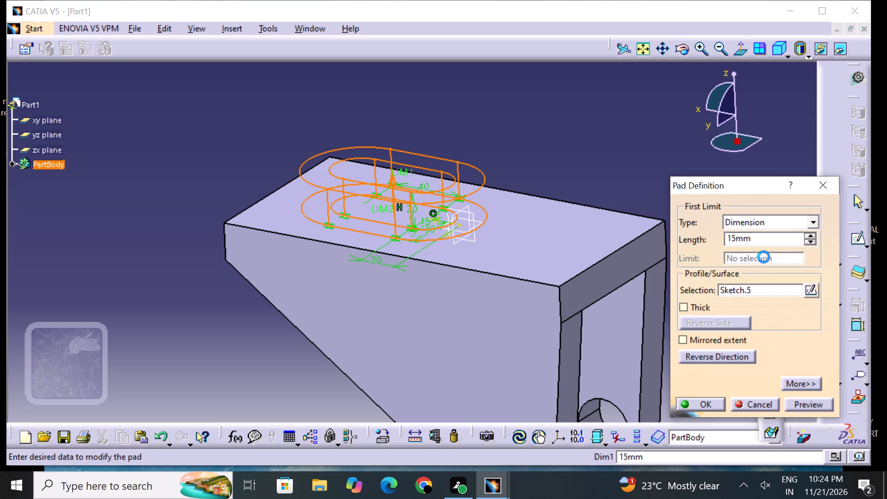
pyautogui.click(642, 152)
# Examine the raised elongated boss, the plate and the legs from several directions.
pyautogui.moveTo(371, 108); pyautogui.dragTo(436, 125, button='middle')
pyautogui.moveTo(371, 108); pyautogui.dragTo(436, 123, button='right')
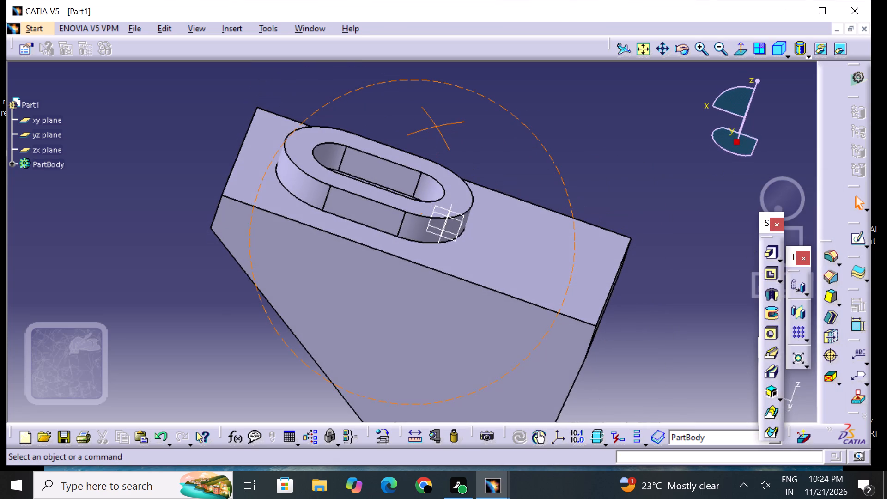
pyautogui.moveTo(436, 123); pyautogui.dragTo(436, 120, button='right')
pyautogui.moveTo(564, 146); pyautogui.dragTo(515, 80, button='middle')
pyautogui.moveTo(564, 146); pyautogui.dragTo(515, 80, button='right')
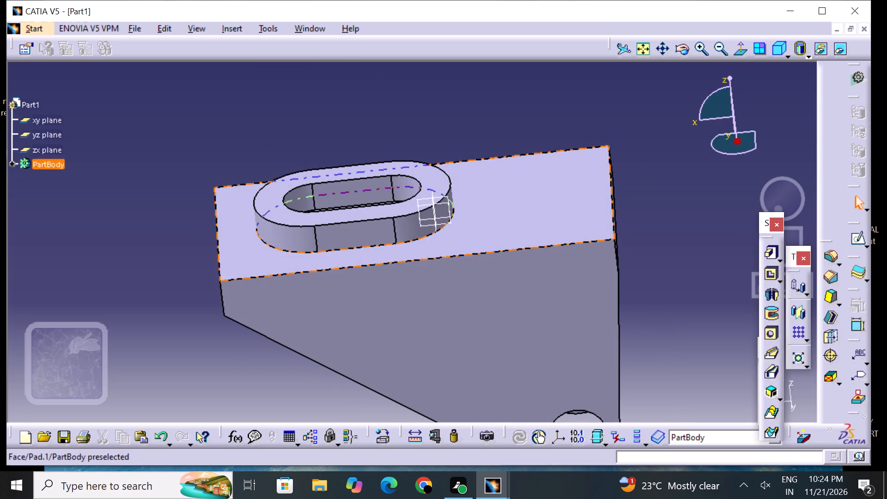
pyautogui.moveTo(171, 216); pyautogui.dragTo(249, 271, button='middle')
pyautogui.moveTo(171, 216); pyautogui.dragTo(251, 271, button='right')
pyautogui.moveTo(234, 166); pyautogui.dragTo(470, 191, button='middle')
pyautogui.moveTo(234, 166); pyautogui.dragTo(473, 186, button='right')
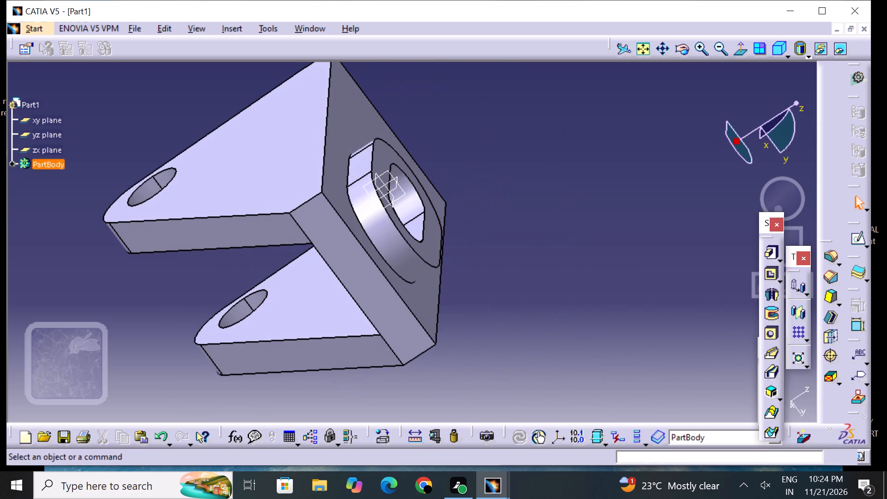
pyautogui.moveTo(130, 96); pyautogui.dragTo(419, 449, button='middle')
pyautogui.moveTo(130, 96); pyautogui.dragTo(423, 440, button='right')
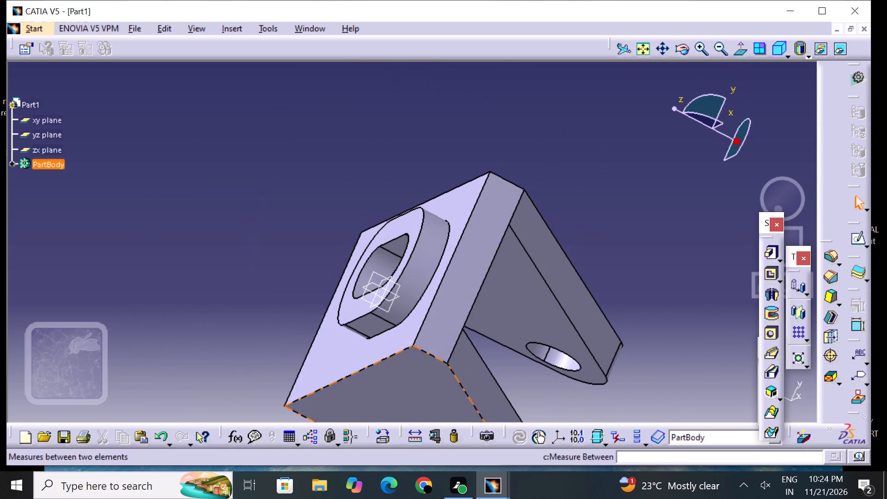
pyautogui.moveTo(285, 290); pyautogui.dragTo(553, 284, button='middle')
pyautogui.moveTo(289, 286); pyautogui.dragTo(554, 286, button='right')
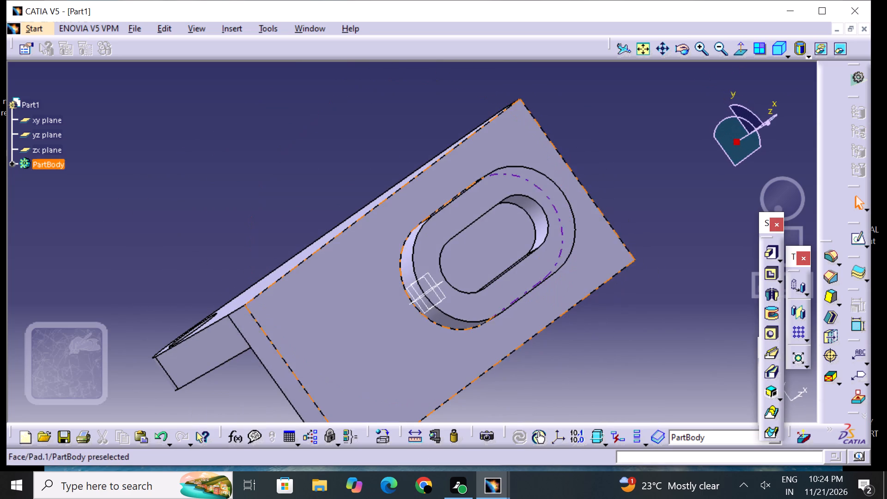
pyautogui.moveTo(216, 246); pyautogui.dragTo(216, 186, button='middle')
pyautogui.moveTo(216, 232); pyautogui.dragTo(207, 84, button='right')
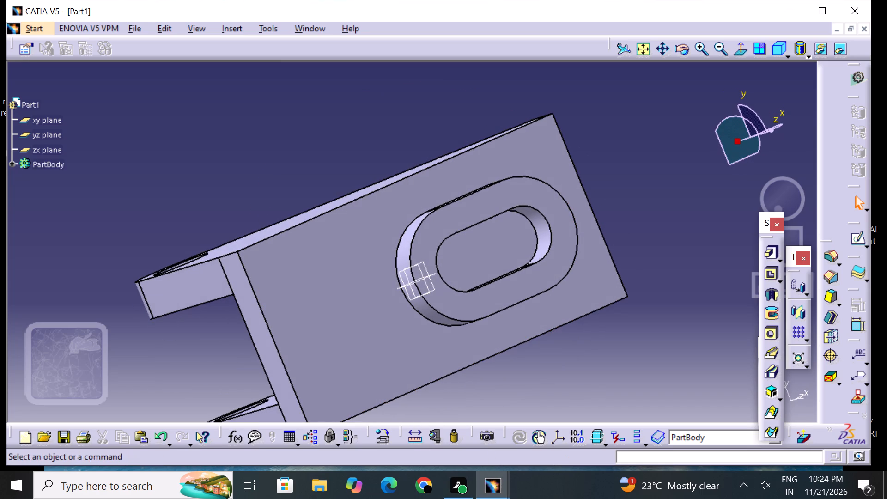
pyautogui.scroll(-1, 472, 386)
pyautogui.moveTo(472, 386); pyautogui.dragTo(424, 263, button='middle')
pyautogui.moveTo(472, 386); pyautogui.dragTo(424, 263, button='right')
pyautogui.click(347, 255)
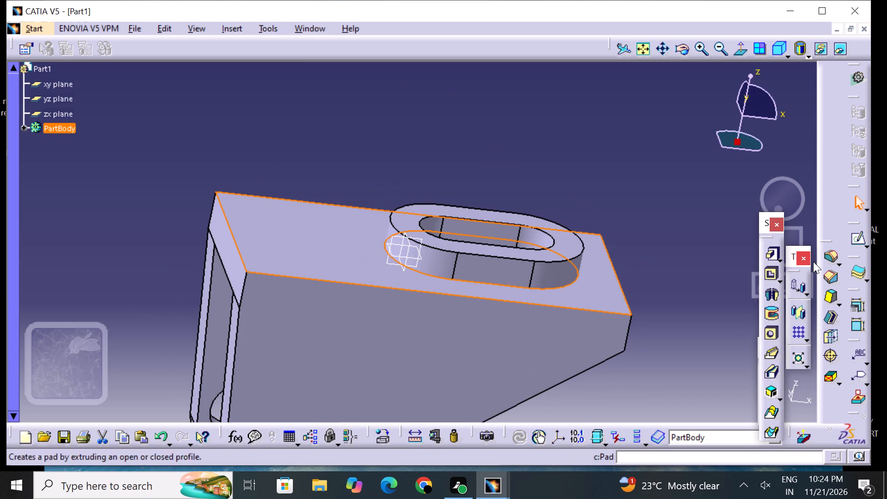
pyautogui.click(711, 284)
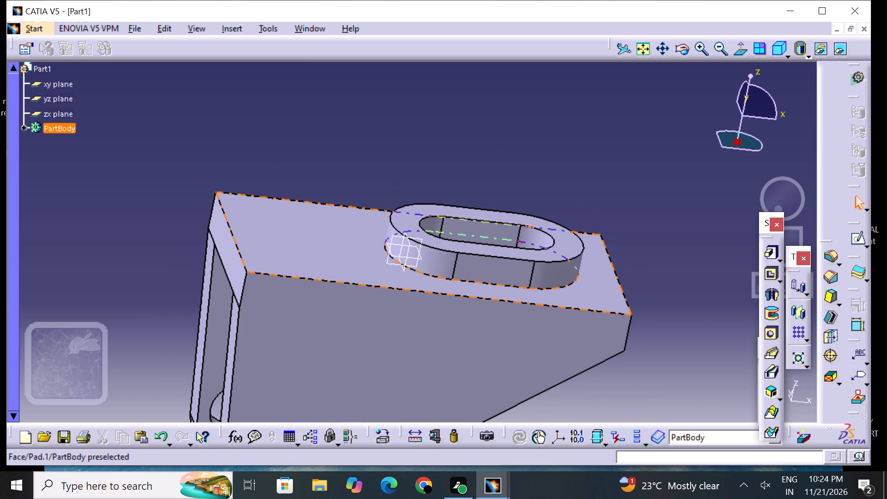
pyautogui.click(319, 260)
pyautogui.click(494, 167)
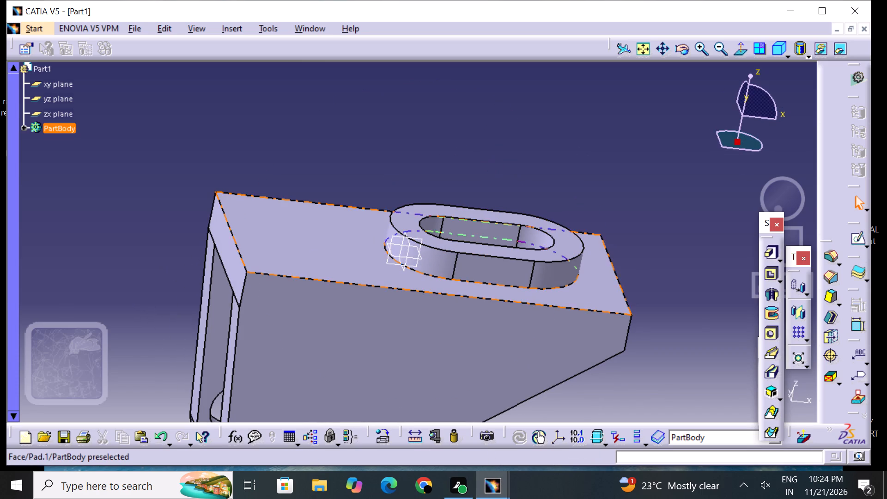
# Sketch on the plate's top face, projecting the outline of the boss's inner elongated opening as the profile.
pyautogui.click(250, 221)
pyautogui.click(858, 238)
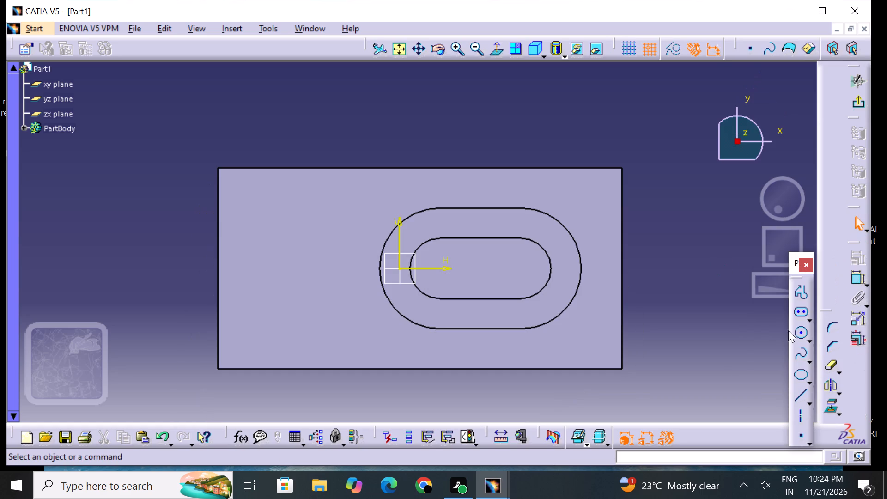
pyautogui.click(831, 410)
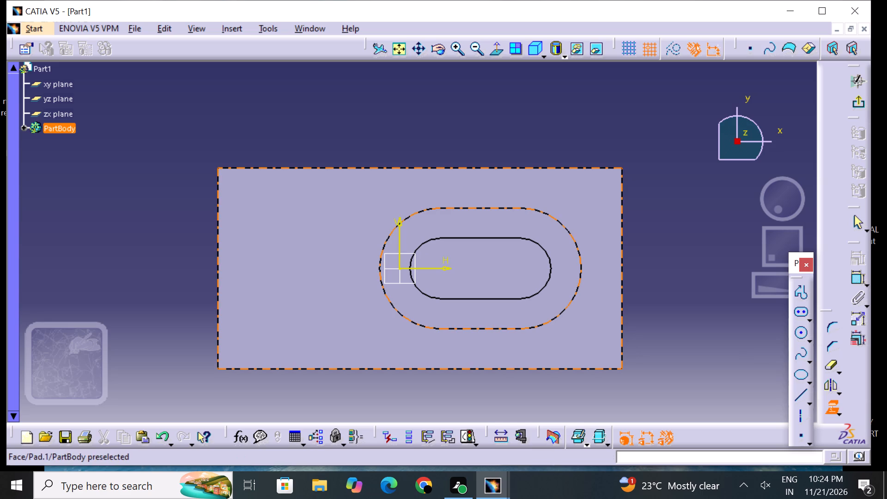
pyautogui.click(537, 247)
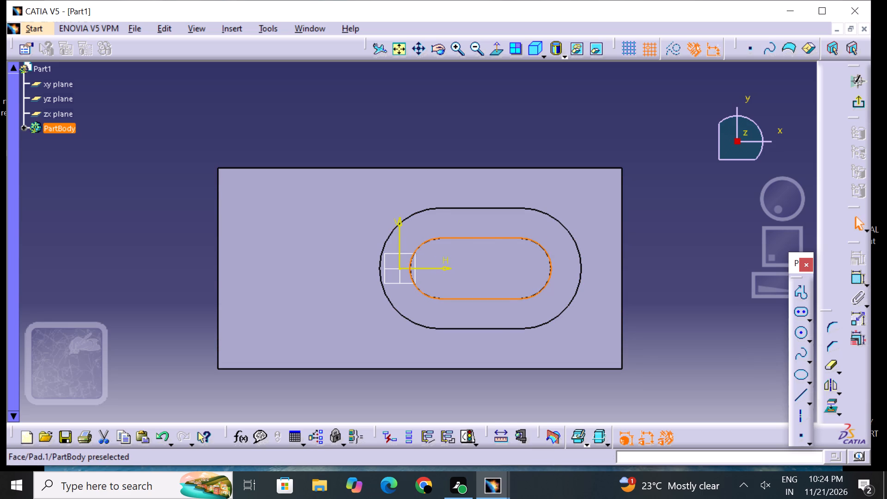
pyautogui.click(686, 266)
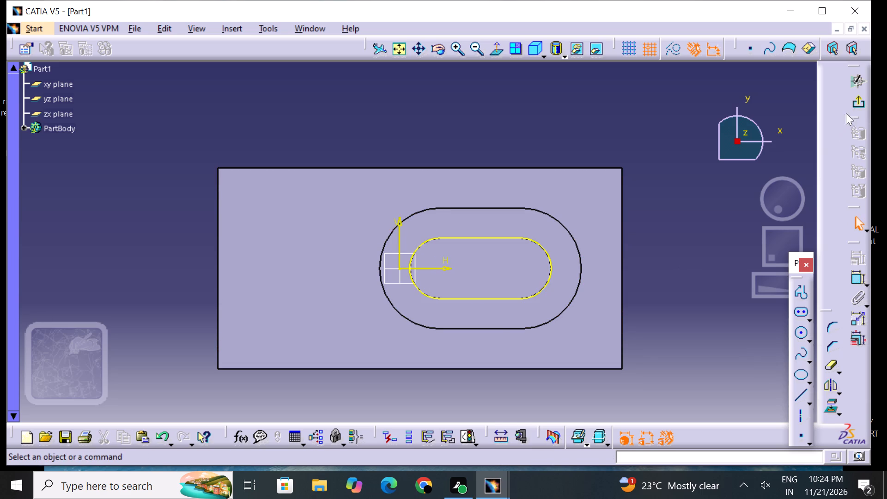
pyautogui.click(858, 100)
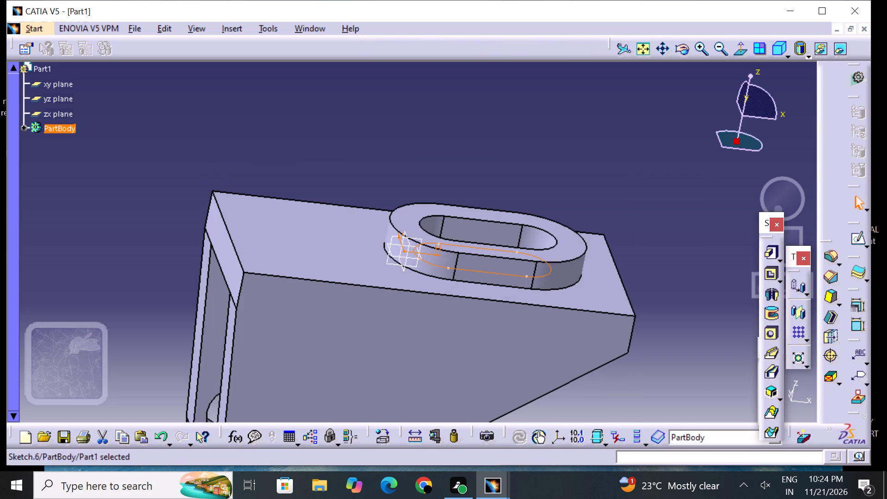
# Cut the projected elongated profile through the plate as a pocket with the Up to last limit and 0 mm offset.
pyautogui.click(769, 273)
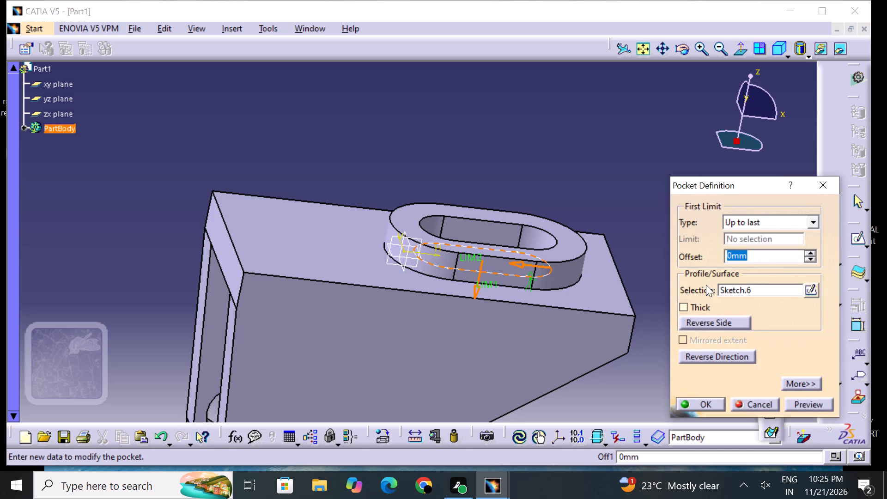
pyautogui.moveTo(371, 169); pyautogui.dragTo(564, 192, button='middle')
pyautogui.moveTo(369, 168); pyautogui.dragTo(564, 192, button='right')
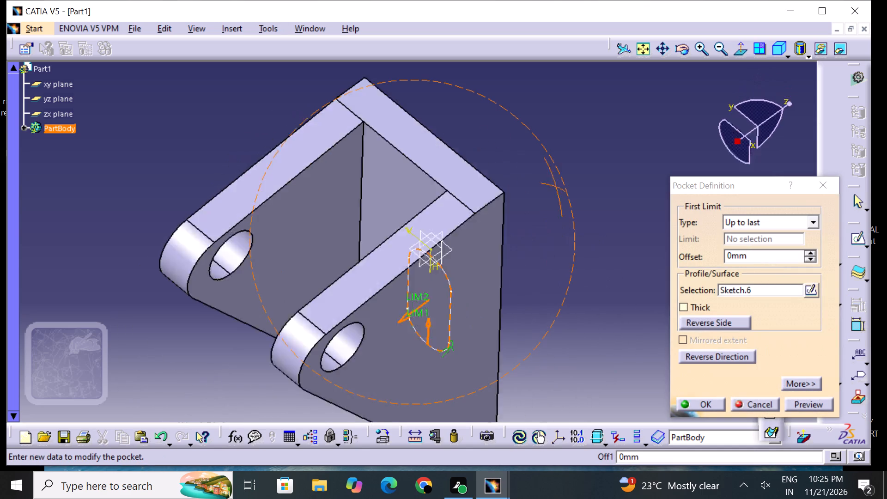
pyautogui.moveTo(564, 192); pyautogui.dragTo(386, 201, button='middle')
pyautogui.moveTo(564, 192); pyautogui.dragTo(369, 205, button='right')
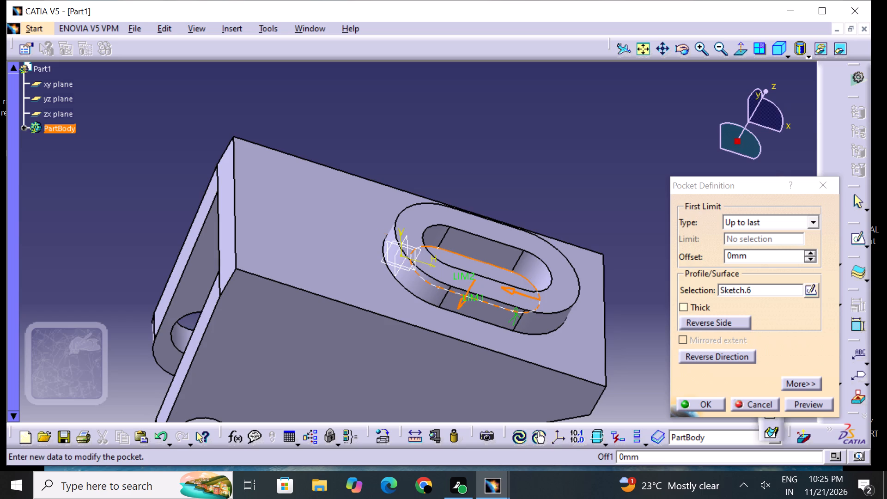
pyautogui.moveTo(450, 130); pyautogui.dragTo(403, 128, button='middle')
pyautogui.moveTo(450, 129); pyautogui.dragTo(403, 128, button='right')
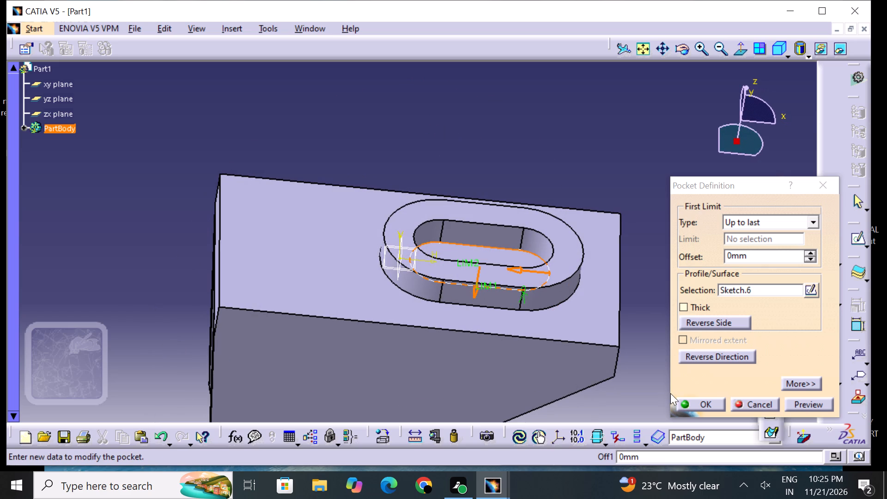
pyautogui.click(705, 408)
pyautogui.moveTo(684, 391); pyautogui.dragTo(681, 387)
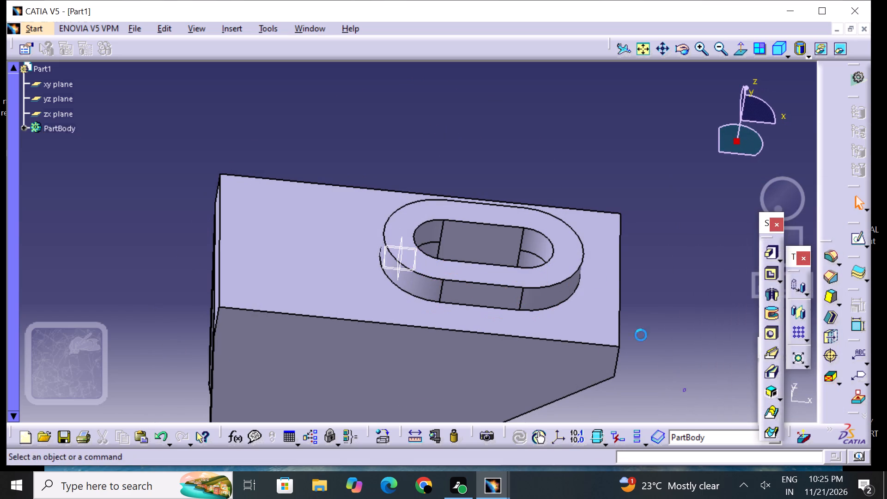
# Examine the elongated opening through the boss and plate, along with the legs, from several directions.
pyautogui.moveTo(496, 178); pyautogui.dragTo(534, 160, button='middle')
pyautogui.moveTo(496, 178); pyautogui.dragTo(534, 160, button='right')
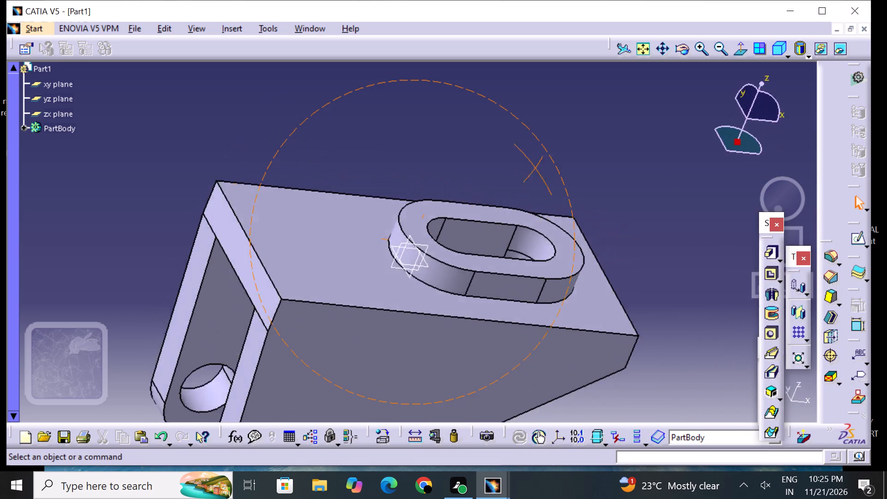
pyautogui.moveTo(534, 160); pyautogui.dragTo(488, 136, button='middle')
pyautogui.moveTo(534, 160); pyautogui.dragTo(486, 139, button='right')
pyautogui.moveTo(458, 133); pyautogui.dragTo(471, 98, button='middle')
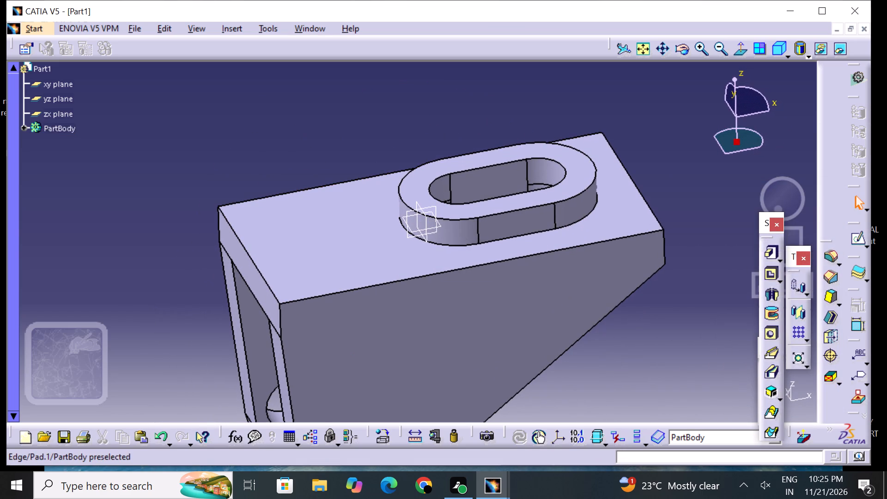
pyautogui.moveTo(656, 217); pyautogui.dragTo(594, 250, button='middle')
pyautogui.moveTo(656, 219); pyautogui.dragTo(577, 251, button='right')
pyautogui.moveTo(659, 226); pyautogui.dragTo(659, 226, button='middle')
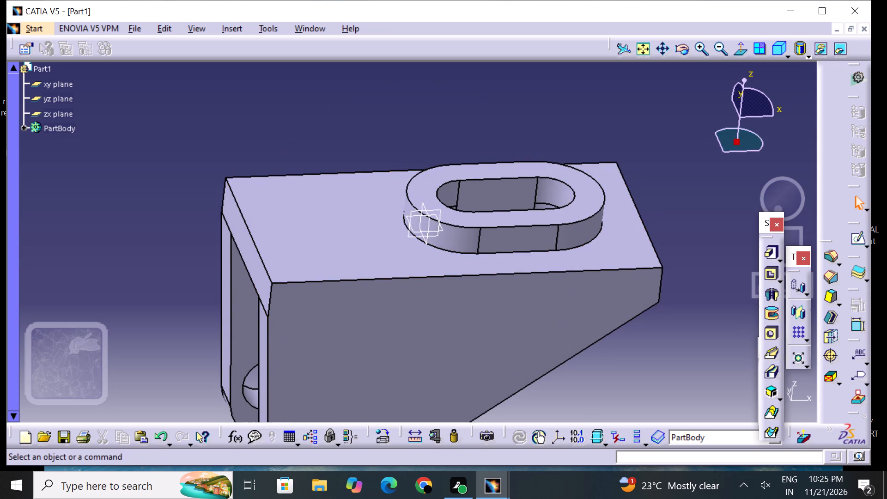
pyautogui.moveTo(659, 226); pyautogui.dragTo(516, 254, button='middle')
pyautogui.moveTo(660, 230); pyautogui.dragTo(516, 254, button='right')
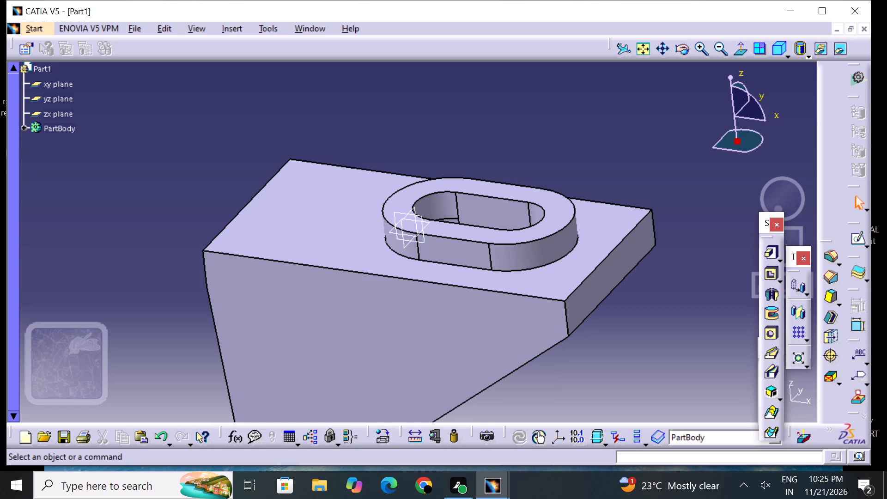
pyautogui.moveTo(199, 188); pyautogui.dragTo(291, 223, button='middle')
pyautogui.moveTo(205, 191); pyautogui.dragTo(291, 223, button='right')
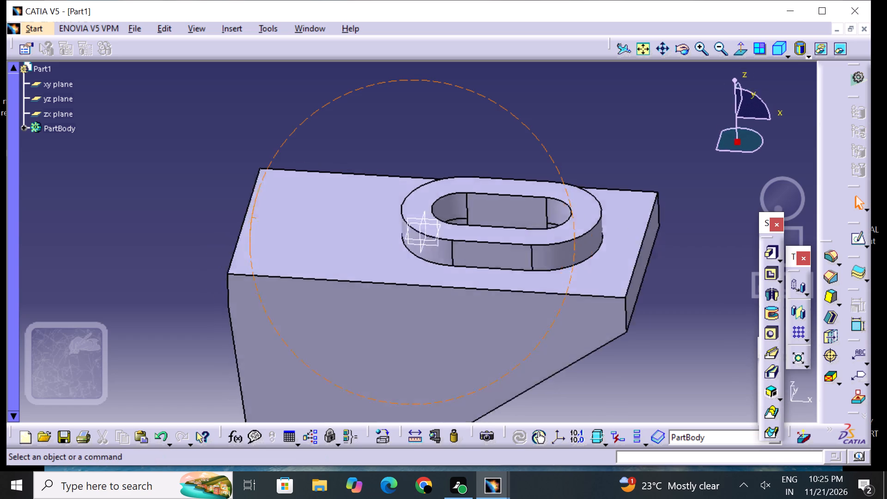
pyautogui.moveTo(291, 223); pyautogui.dragTo(322, 294, button='middle')
pyautogui.moveTo(291, 223); pyautogui.dragTo(322, 294, button='right')
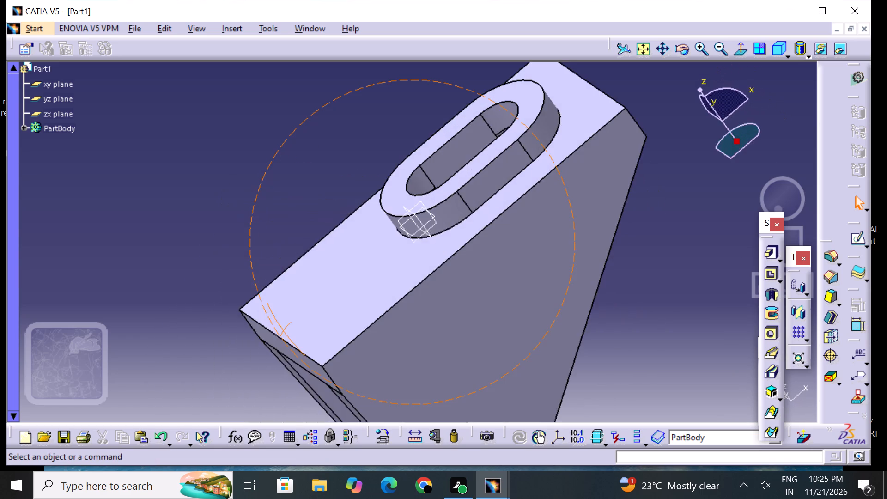
pyautogui.moveTo(322, 294); pyautogui.dragTo(377, 173, button='middle')
pyautogui.moveTo(322, 294); pyautogui.dragTo(377, 172, button='right')
pyautogui.moveTo(650, 156); pyautogui.dragTo(608, 227, button='middle')
pyautogui.moveTo(646, 176); pyautogui.dragTo(608, 227, button='right')
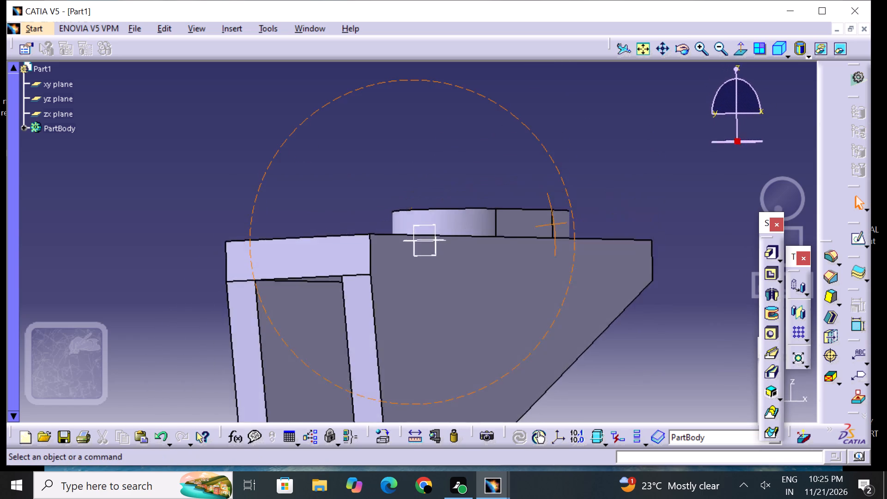
pyautogui.moveTo(608, 227); pyautogui.dragTo(526, 248, button='right')
pyautogui.moveTo(608, 227); pyautogui.dragTo(515, 231, button='middle')
pyautogui.moveTo(458, 128); pyautogui.dragTo(403, 233, button='middle')
pyautogui.moveTo(458, 128); pyautogui.dragTo(403, 233, button='right')
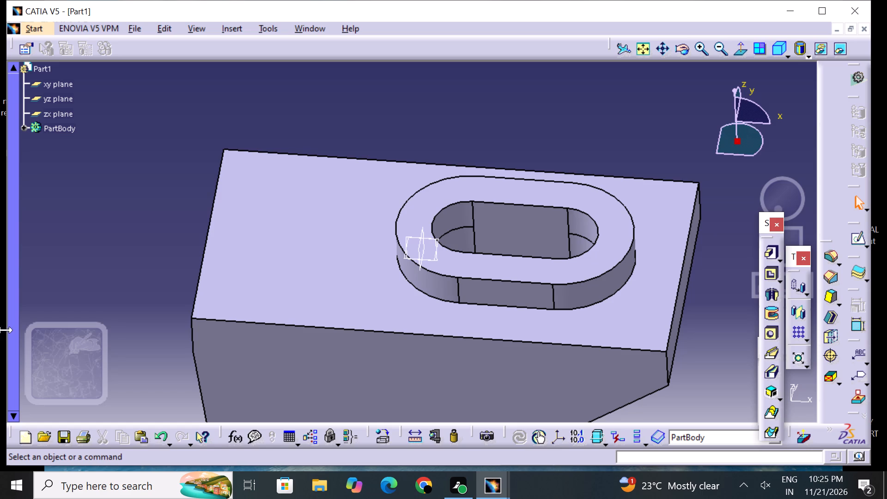
pyautogui.moveTo(123, 234); pyautogui.dragTo(140, 214, button='middle')
pyautogui.moveTo(123, 234); pyautogui.dragTo(142, 211, button='right')
pyautogui.moveTo(341, 273); pyautogui.dragTo(348, 223, button='middle')
pyautogui.moveTo(341, 273); pyautogui.dragTo(350, 223, button='right')
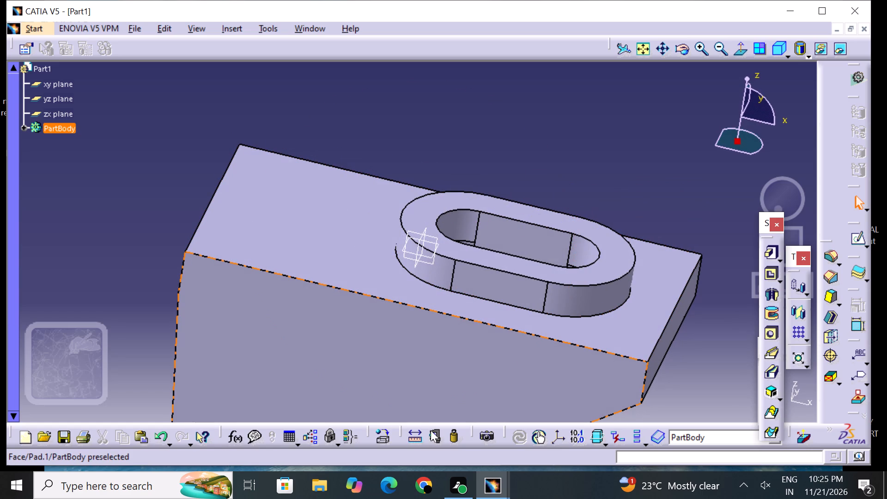
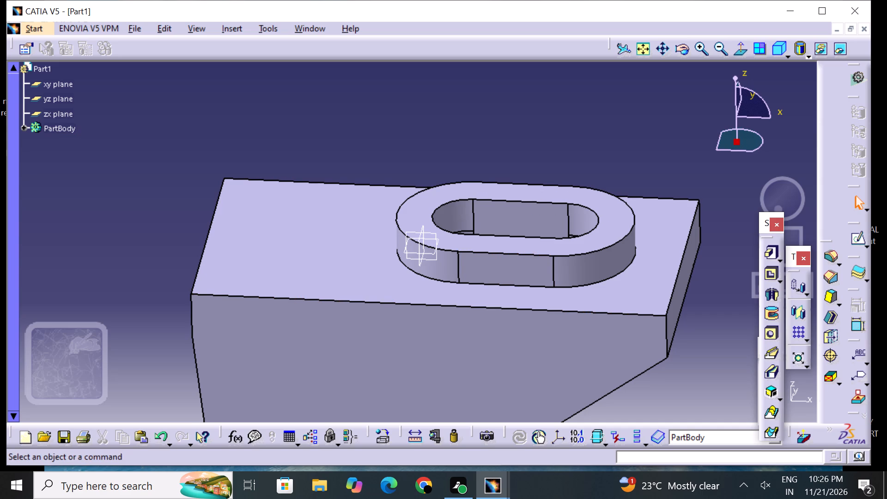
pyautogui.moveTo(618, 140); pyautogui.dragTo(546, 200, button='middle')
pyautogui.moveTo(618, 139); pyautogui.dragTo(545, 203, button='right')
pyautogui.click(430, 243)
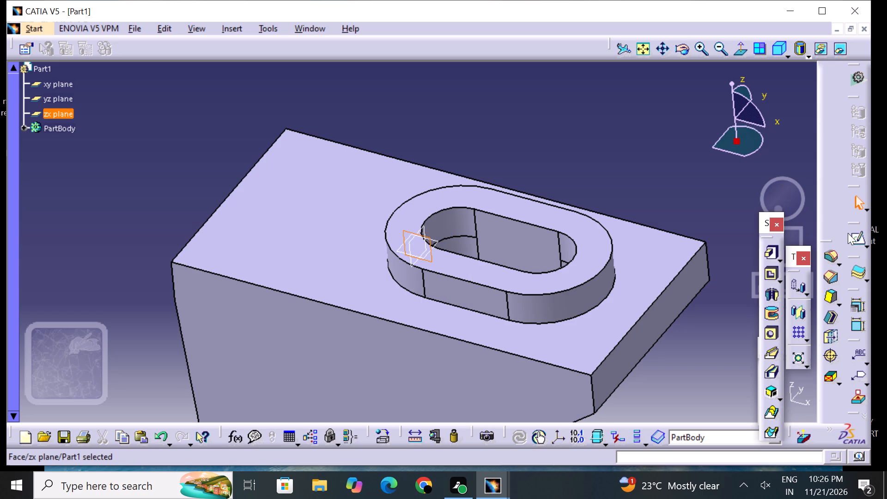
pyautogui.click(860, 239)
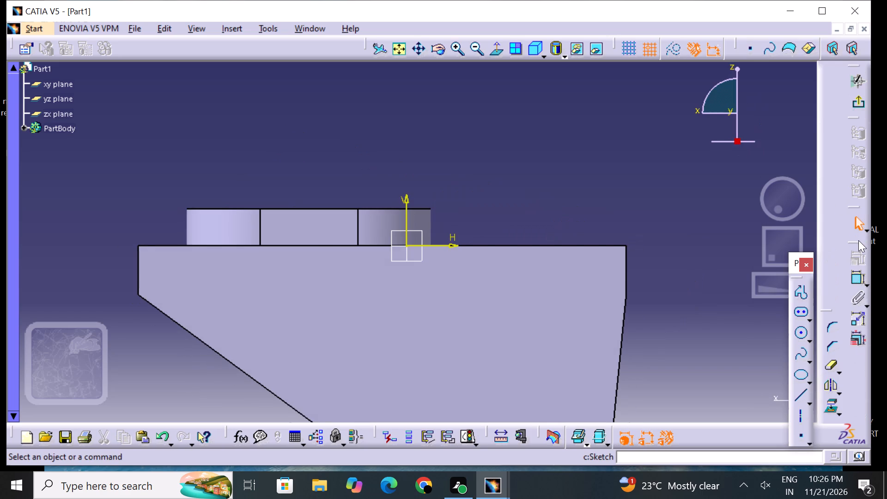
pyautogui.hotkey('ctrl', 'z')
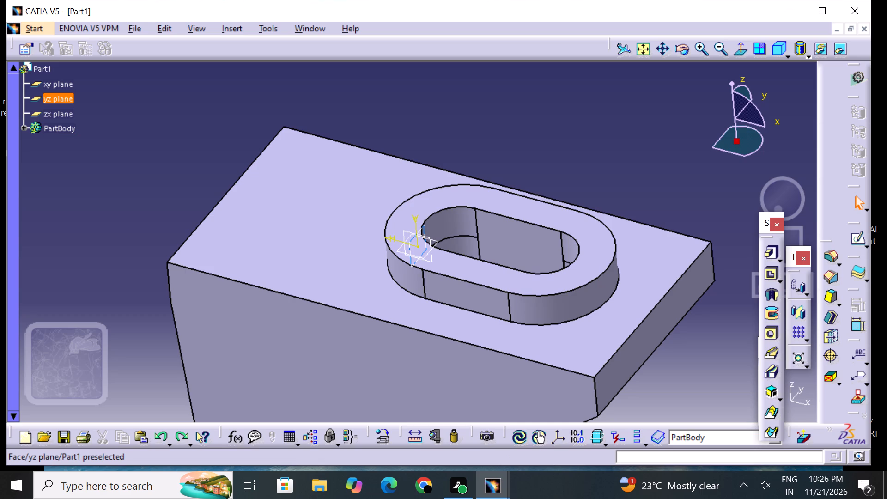
# Create a reference plane offset 25 mm from the zx plane in the reversed direction.
pyautogui.click(432, 243)
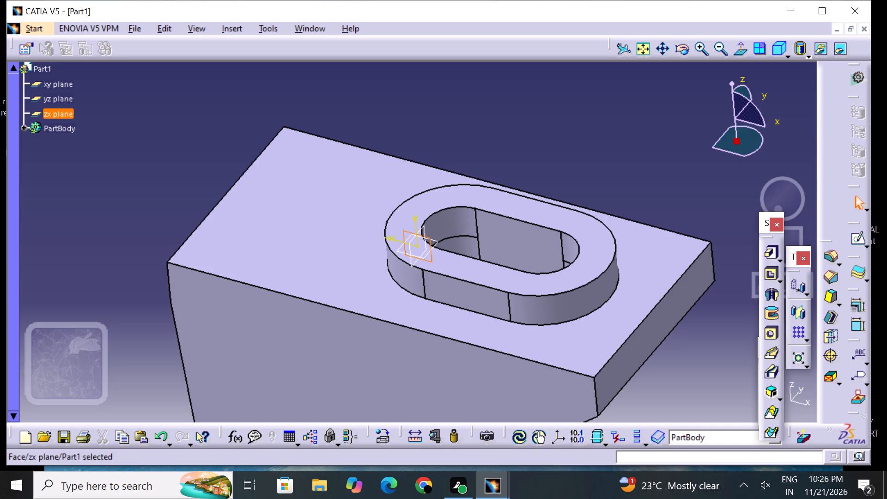
pyautogui.moveTo(660, 370); pyautogui.dragTo(649, 329, button='middle')
pyautogui.moveTo(660, 368); pyautogui.dragTo(649, 329, button='right')
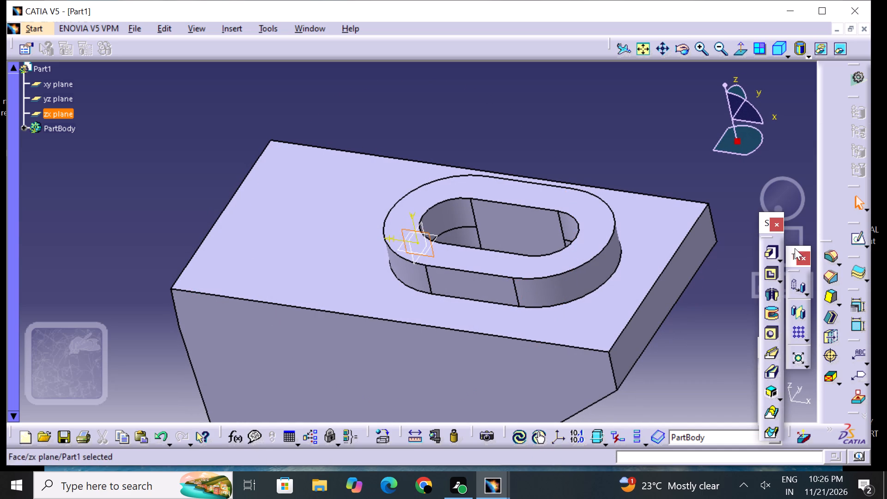
pyautogui.moveTo(775, 238); pyautogui.dragTo(784, 159)
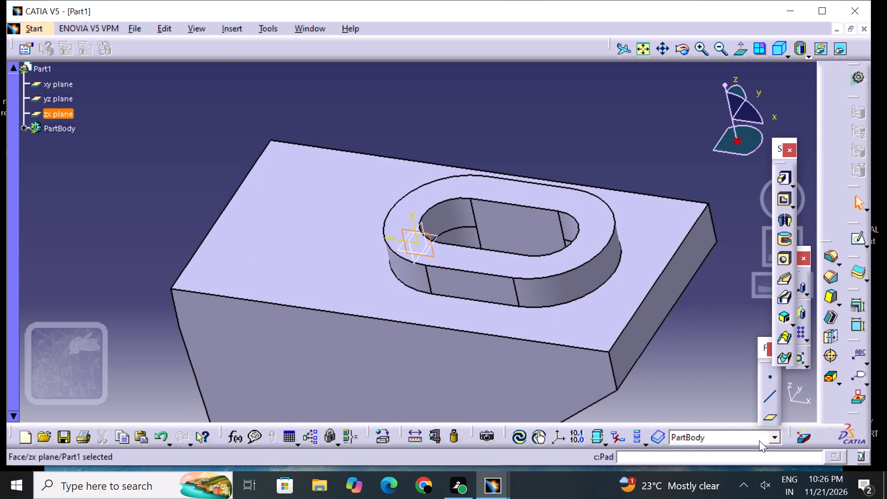
pyautogui.click(772, 423)
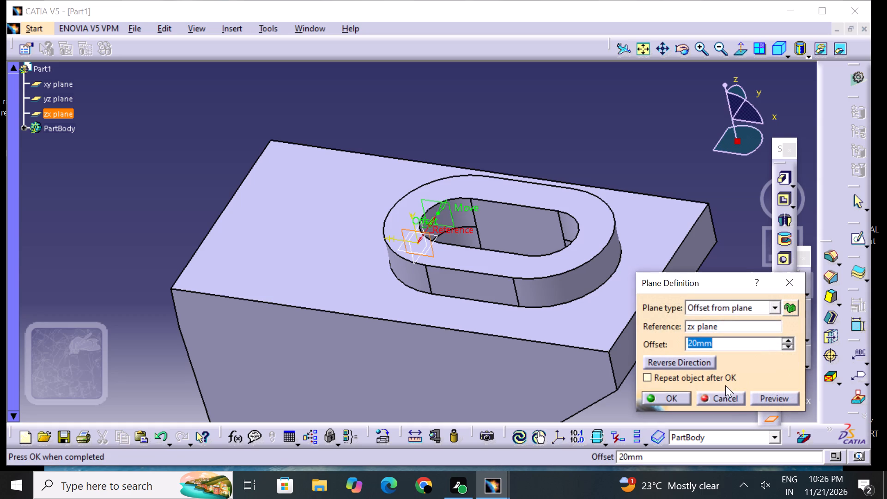
pyautogui.click(679, 363)
pyautogui.click(721, 345)
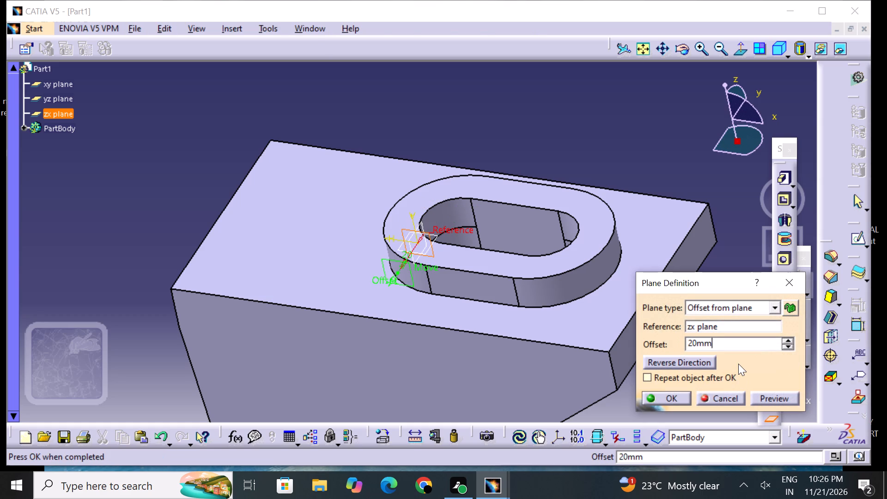
pyautogui.press('BackSpace')
pyautogui.press('BackSpace')
pyautogui.press('BackSpace')
pyautogui.press('BackSpace')
pyautogui.press('BackSpace')
pyautogui.press('BackSpace')
pyautogui.press('BackSpace')
pyautogui.press('BackSpace')
pyautogui.press('BackSpace')
pyautogui.press('BackSpace')
pyautogui.press('BackSpace')
pyautogui.press('BackSpace')
pyautogui.press('BackSpace')
pyautogui.press('BackSpace')
pyautogui.write('25')
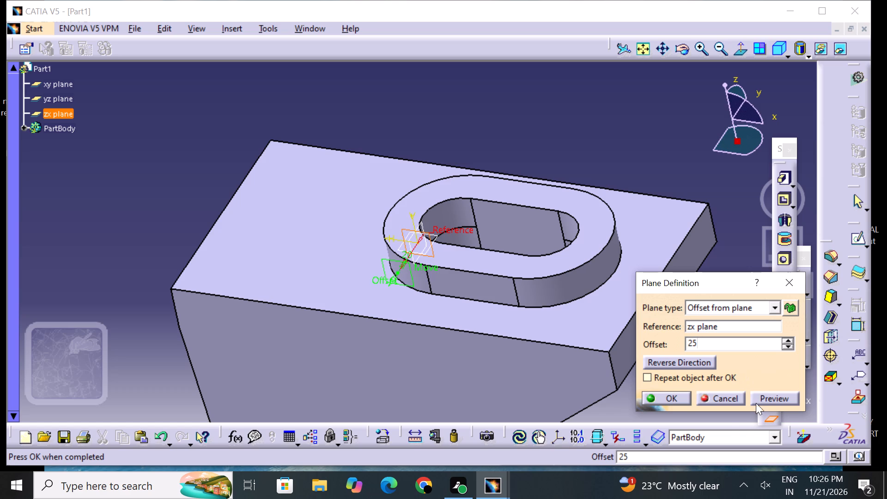
pyautogui.click(680, 396)
pyautogui.click(670, 395)
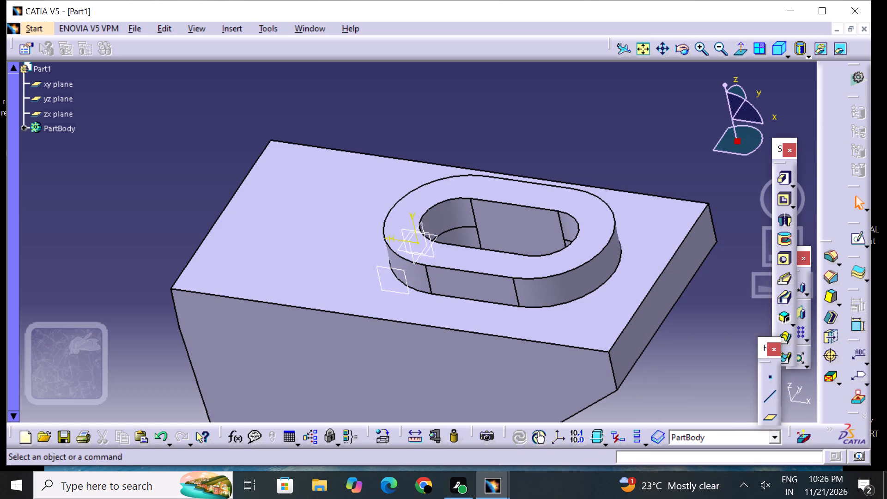
# Start a sketch on the offset plane and draw a circle about 28 mm in diameter above the plate, centred at H 70 mm, V 30 mm.
pyautogui.moveTo(298, 259); pyautogui.dragTo(325, 266, button='middle')
pyautogui.moveTo(298, 259); pyautogui.dragTo(325, 266, button='right')
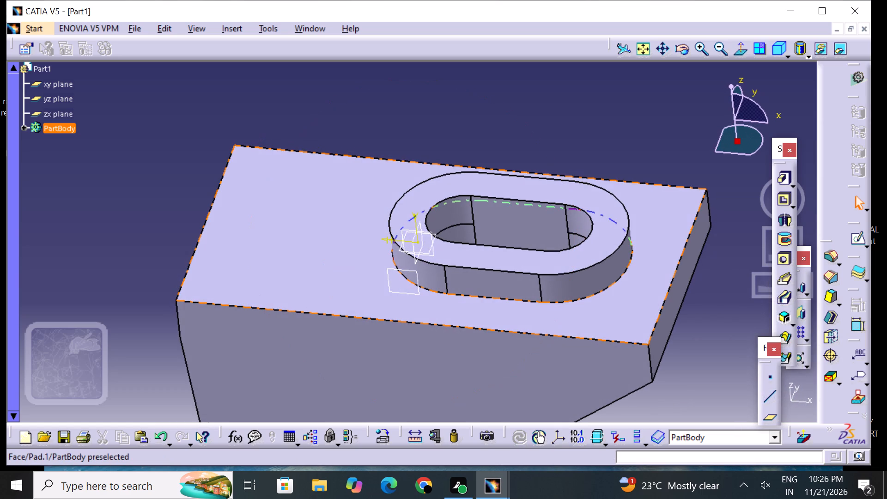
pyautogui.click(395, 269)
pyautogui.click(859, 241)
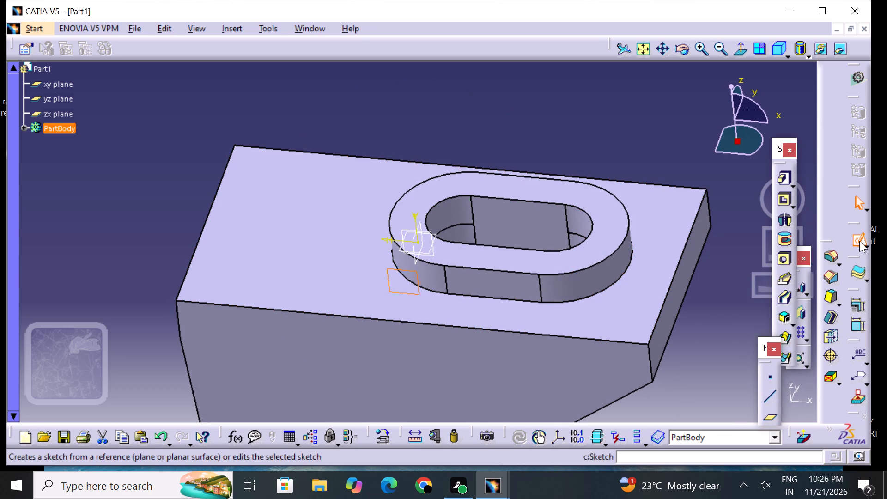
pyautogui.moveTo(479, 279); pyautogui.dragTo(483, 268, button='middle')
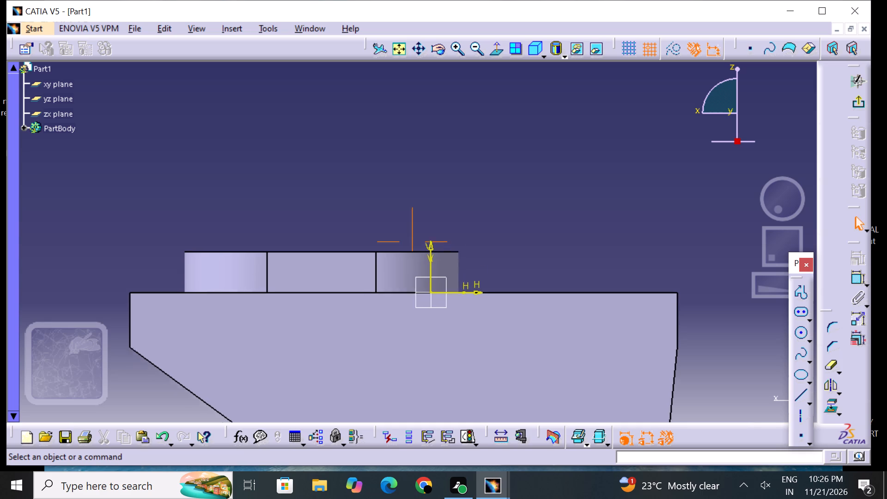
pyautogui.moveTo(483, 268); pyautogui.dragTo(514, 195, button='middle')
pyautogui.moveTo(568, 323); pyautogui.dragTo(572, 252, button='middle')
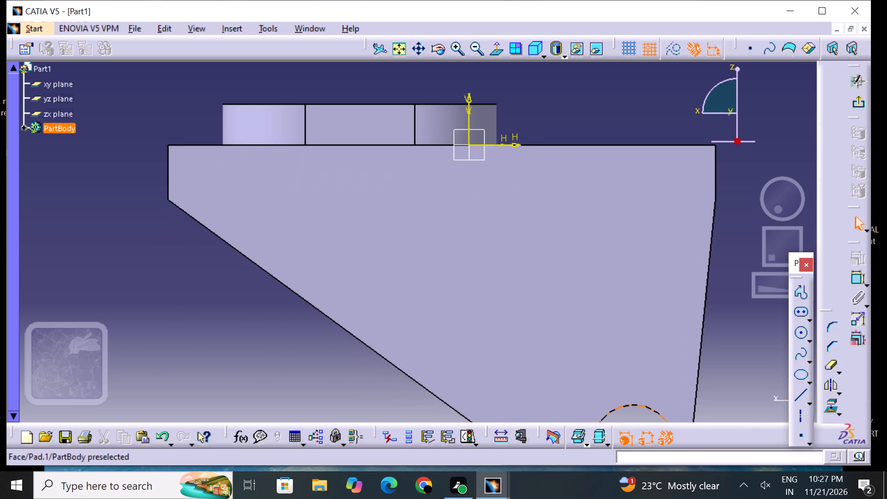
pyautogui.moveTo(577, 304); pyautogui.dragTo(561, 365, button='middle')
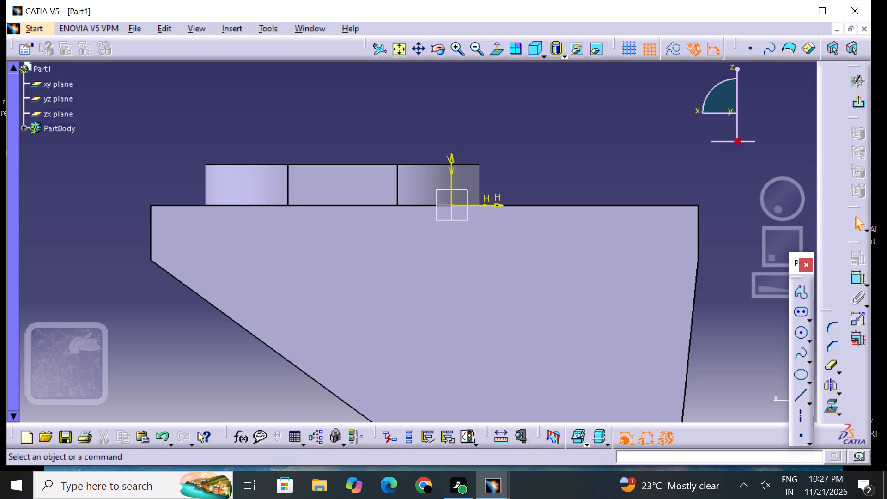
pyautogui.moveTo(558, 198); pyautogui.dragTo(564, 213, button='middle')
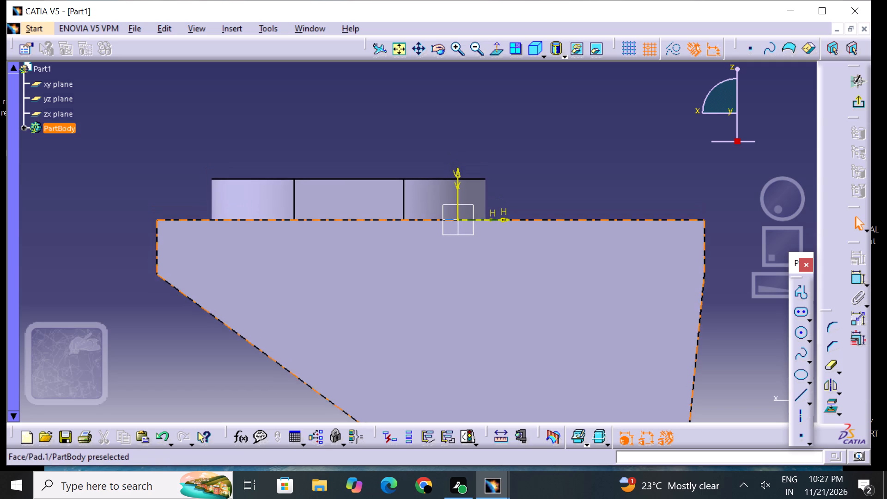
pyautogui.click(799, 334)
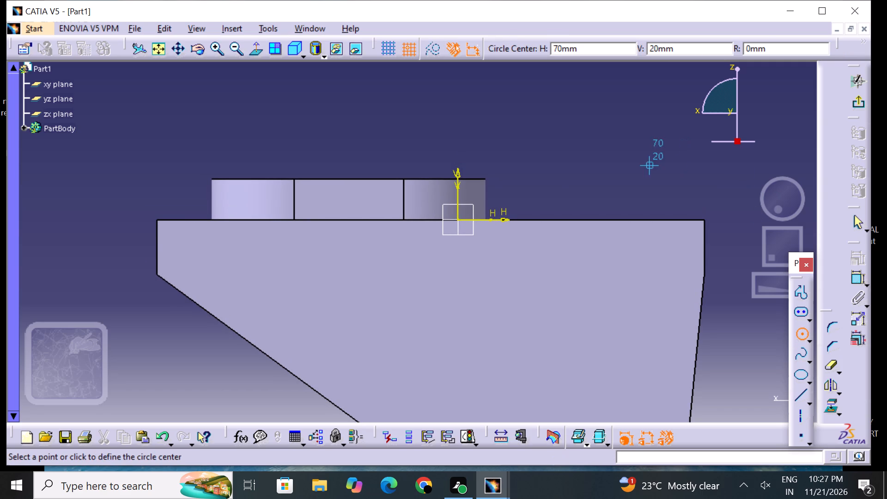
pyautogui.click(642, 145)
pyautogui.click(628, 162)
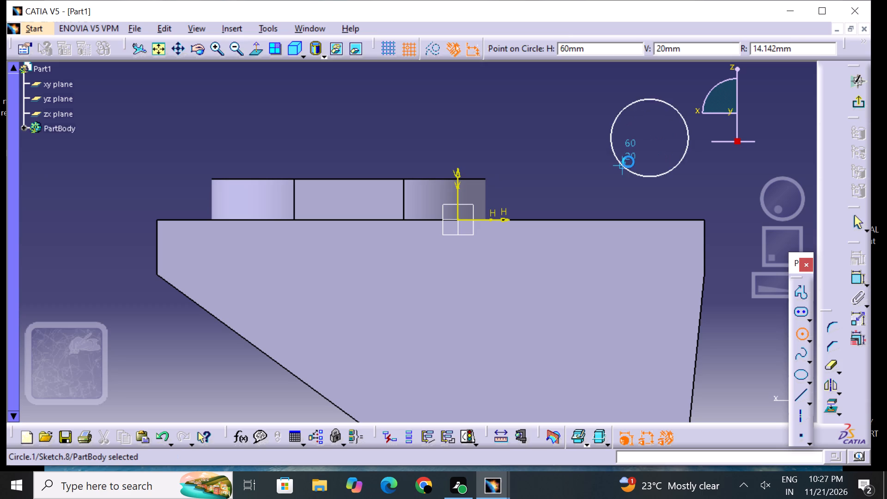
pyautogui.moveTo(660, 200); pyautogui.dragTo(624, 232, button='middle')
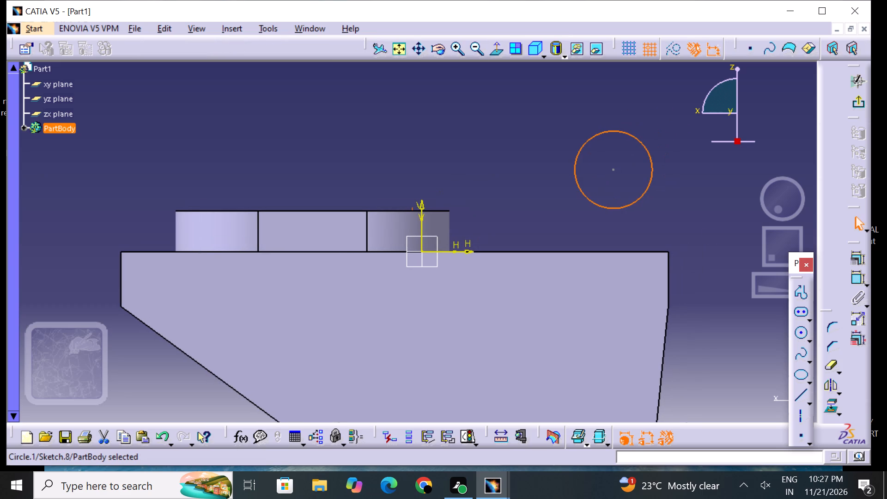
pyautogui.click(712, 237)
# Draw a larger concentric circle about 40 mm in diameter around the first circle.
pyautogui.click(798, 334)
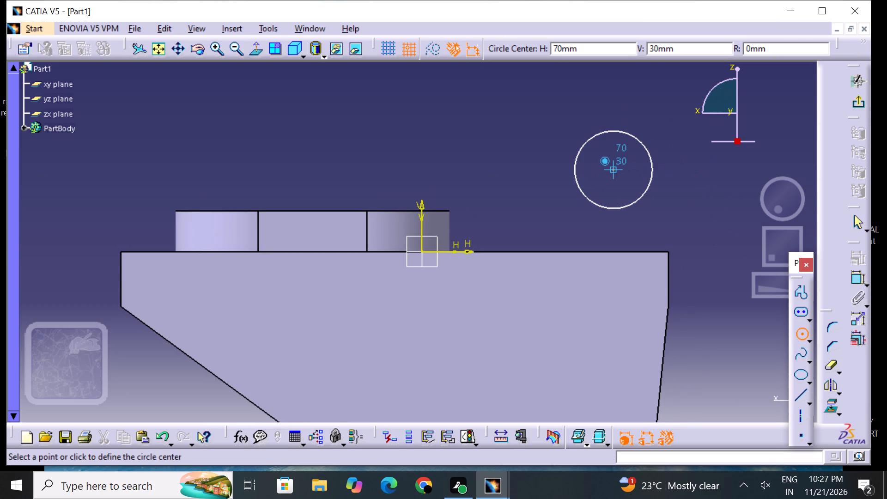
pyautogui.click(616, 173)
pyautogui.click(551, 181)
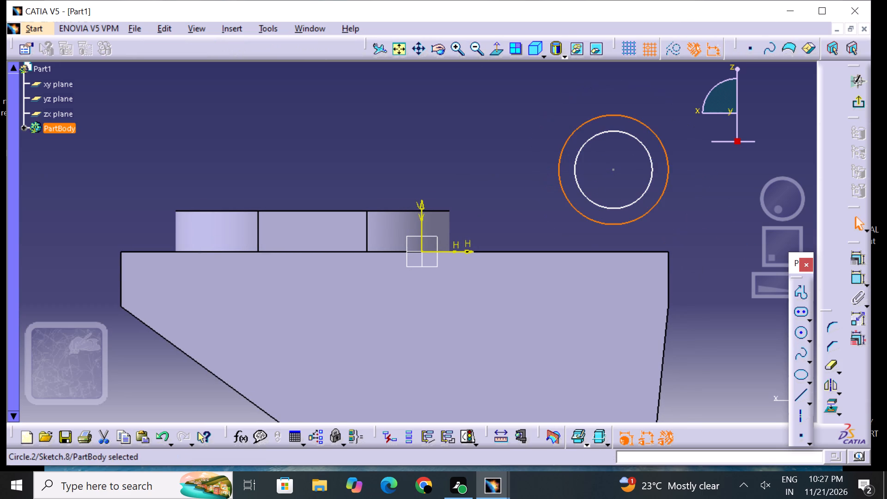
pyautogui.click(534, 193)
# Dimension the outer circle's diameter.
pyautogui.moveTo(854, 278); pyautogui.dragTo(859, 278)
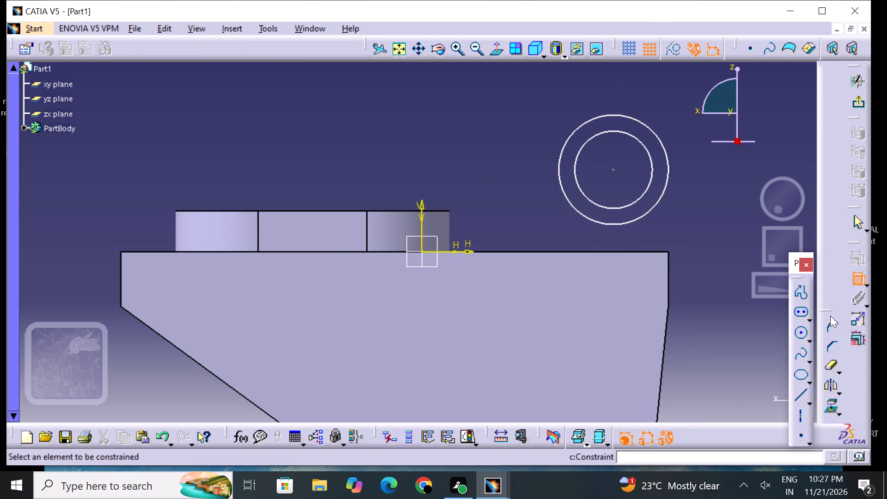
pyautogui.moveTo(576, 131); pyautogui.dragTo(576, 130)
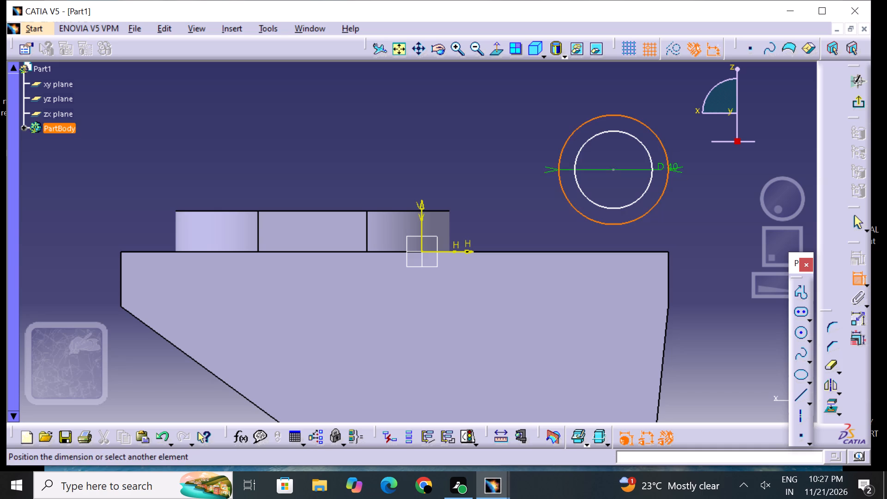
pyautogui.moveTo(576, 130); pyautogui.dragTo(574, 121)
pyautogui.click(568, 99)
pyautogui.moveTo(687, 123); pyautogui.dragTo(683, 132)
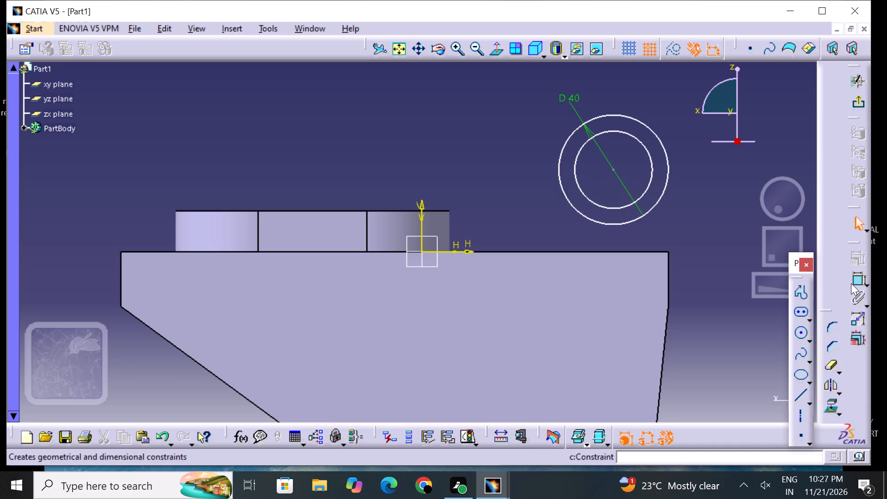
# Dimension the inner circle's diameter and set it to 30 mm.
pyautogui.click(854, 282)
pyautogui.click(645, 148)
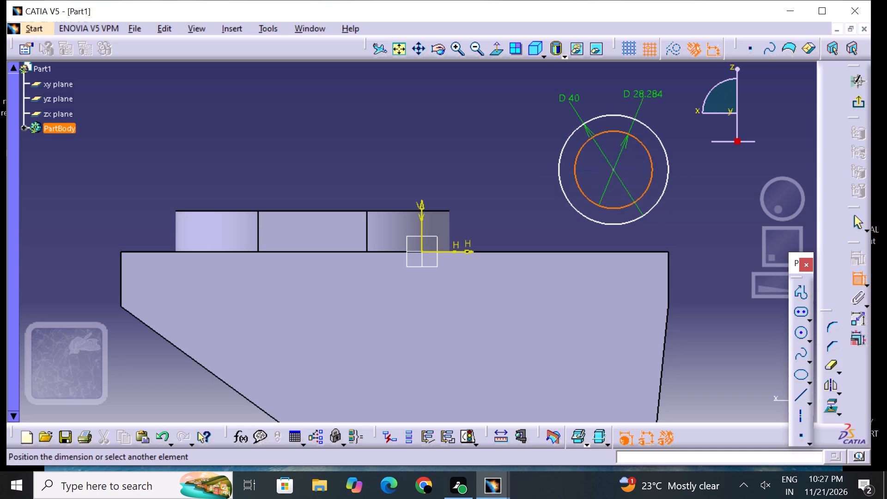
pyautogui.click(642, 96)
pyautogui.doubleClick(644, 95)
pyautogui.press('BackSpace')
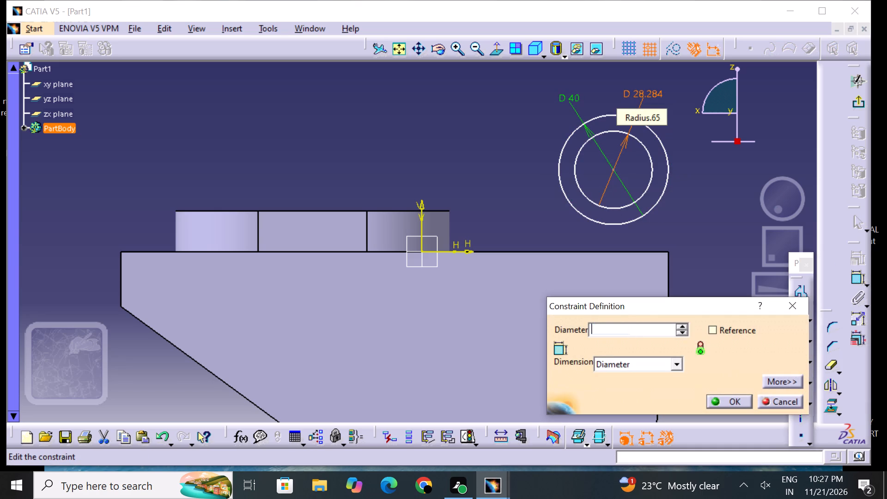
pyautogui.write('30')
pyautogui.press('Return')
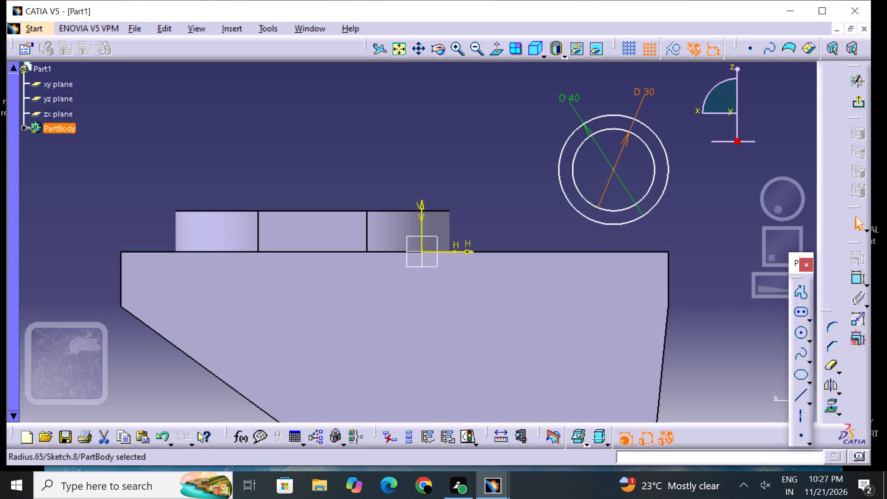
# Constrain the circles' centre at a horizontal distance of 45 mm from the plate's nearest upper corner.
pyautogui.click(858, 285)
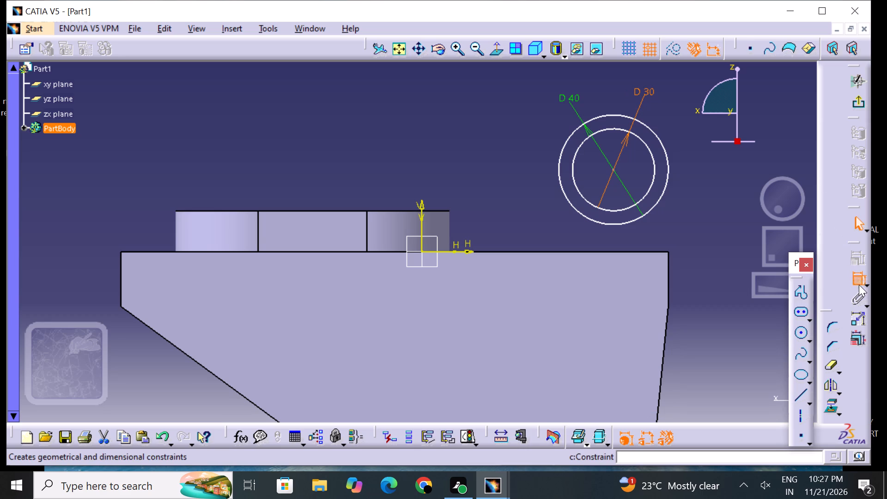
pyautogui.click(613, 170)
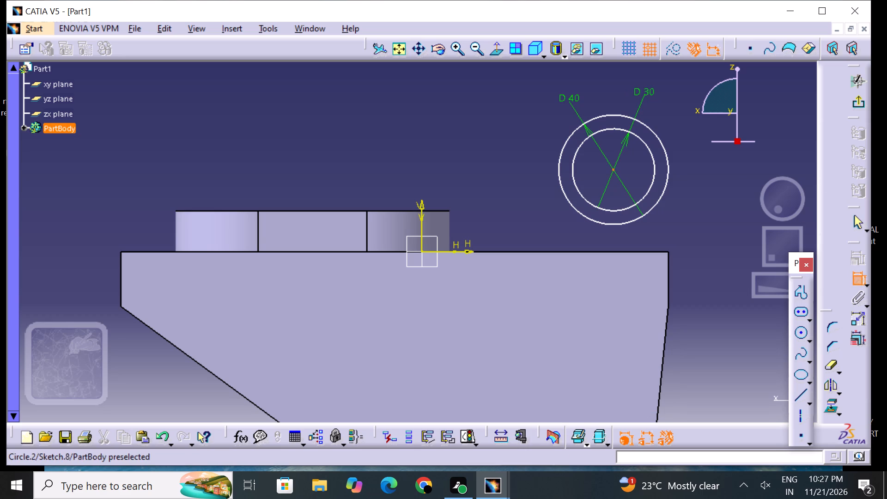
pyautogui.click(668, 252)
pyautogui.rightClick(670, 208)
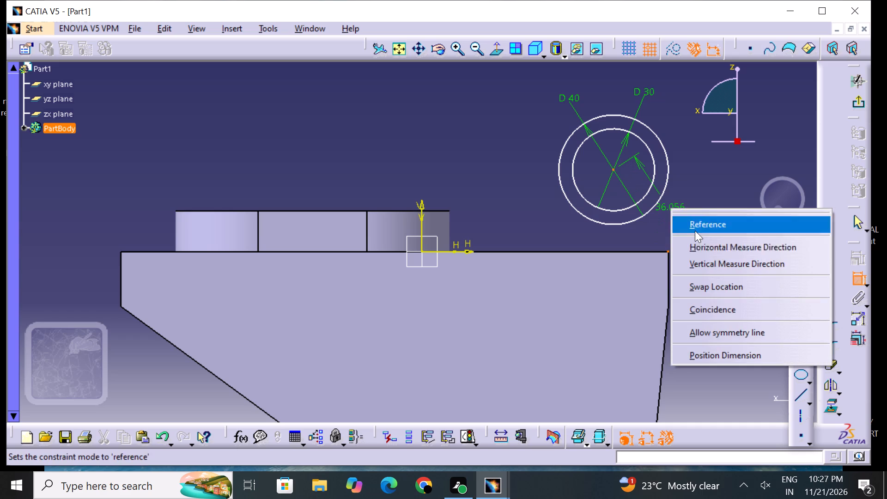
pyautogui.click(704, 248)
pyautogui.click(698, 165)
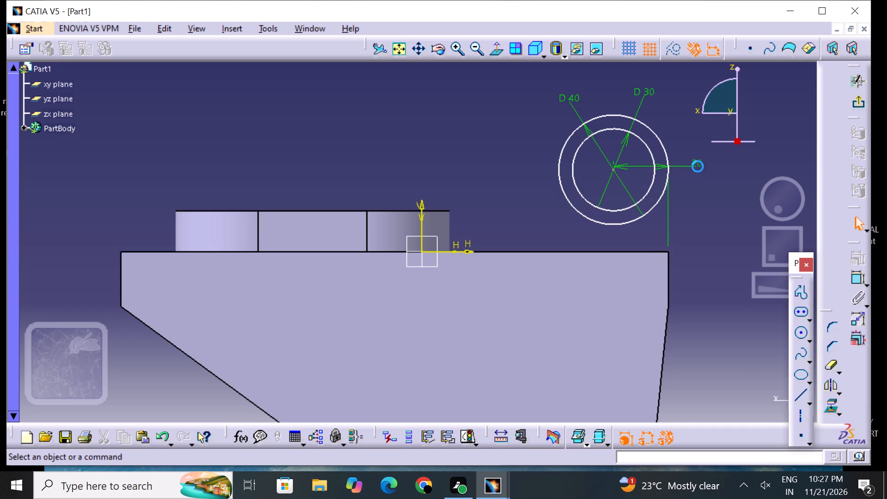
pyautogui.doubleClick(698, 164)
pyautogui.press('BackSpace')
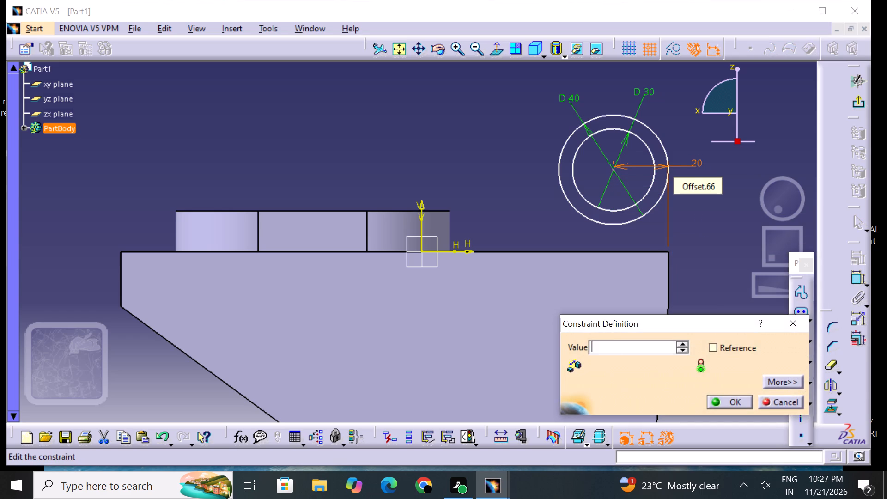
pyautogui.write('45')
pyautogui.press('Return')
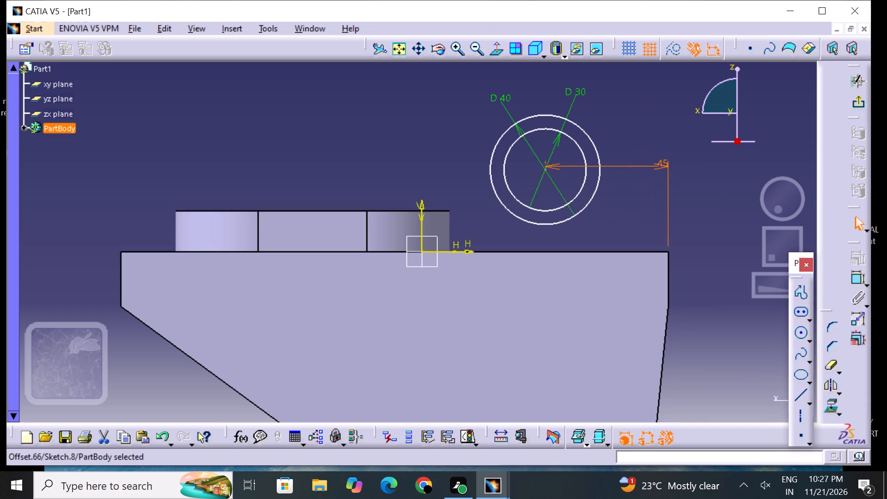
pyautogui.click(624, 126)
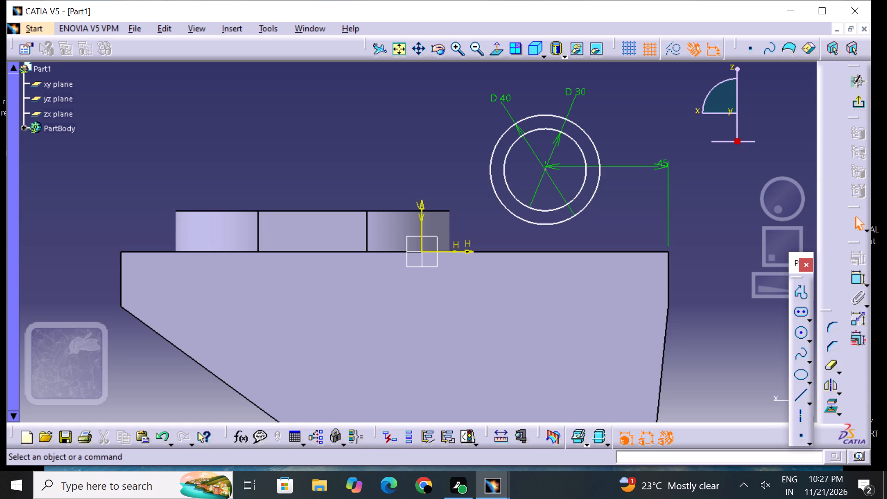
# Dimension the horizontal distance between the sketch's vertical axis and the circles' centre.
pyautogui.click(853, 280)
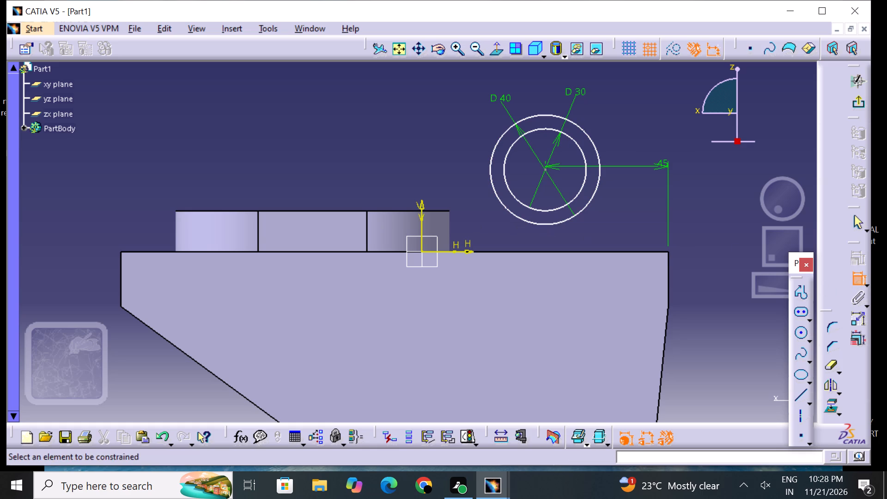
pyautogui.click(423, 218)
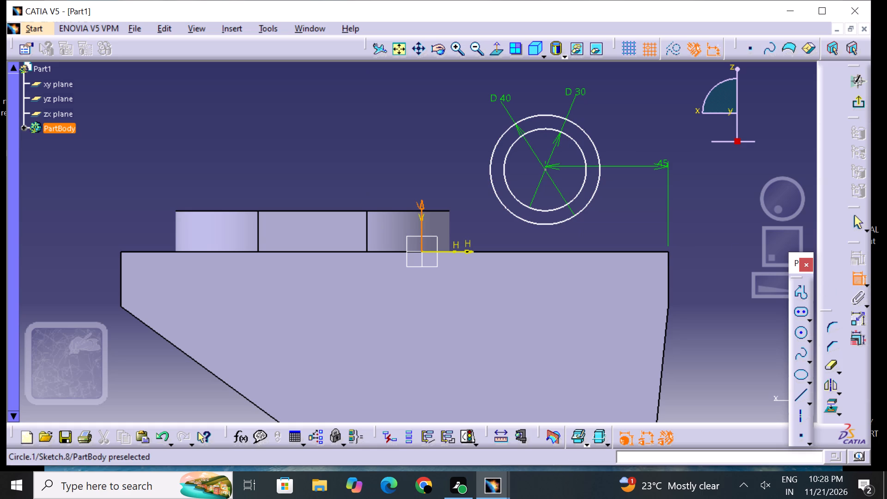
pyautogui.moveTo(547, 170); pyautogui.dragTo(541, 175)
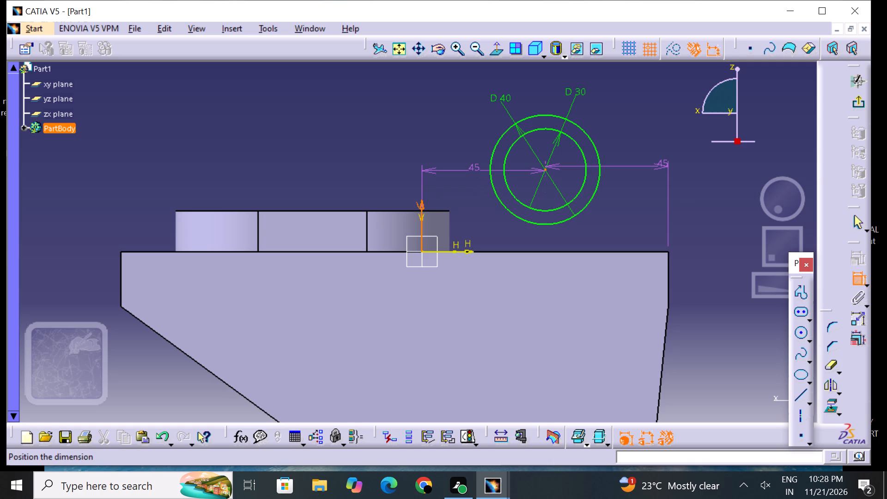
pyautogui.click(473, 170)
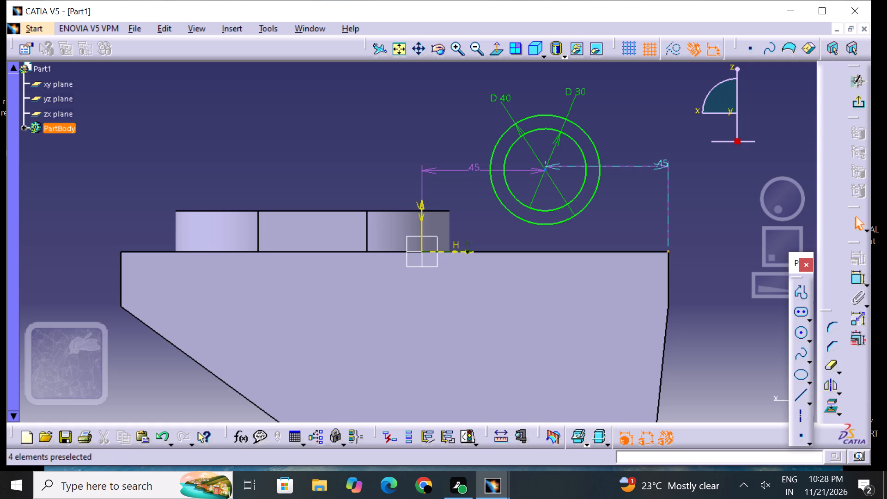
# Delete the horizontal dimension between the circles' centre and the plate's upper corner.
pyautogui.click(665, 164)
pyautogui.rightClick(665, 164)
pyautogui.moveTo(718, 351); pyautogui.dragTo(711, 341)
pyautogui.moveTo(715, 354); pyautogui.dragTo(710, 349)
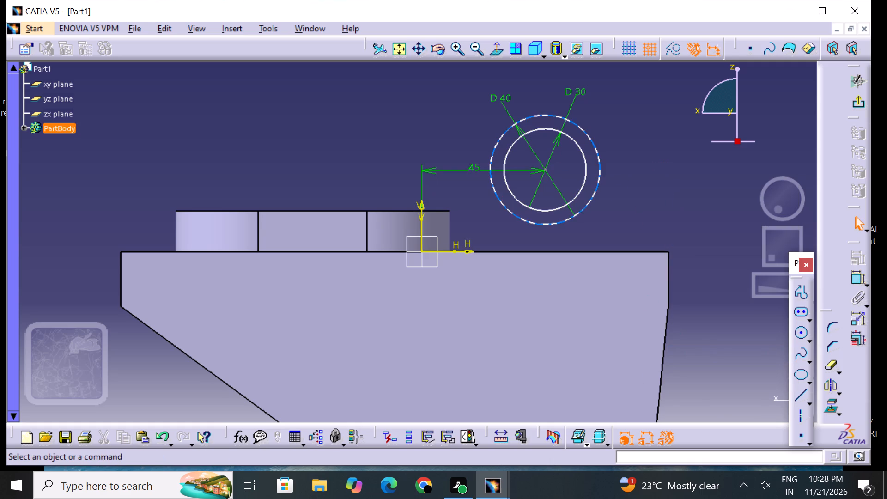
# Set the horizontal distance from the vertical axis to the circles' centre to 40 mm.
pyautogui.click(480, 164)
pyautogui.doubleClick(478, 169)
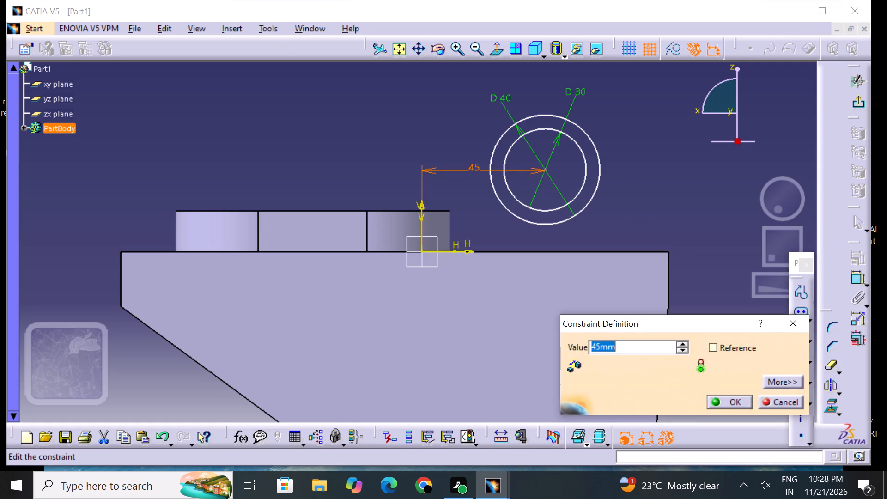
pyautogui.press('BackSpace')
pyautogui.write('40')
pyautogui.press('Return')
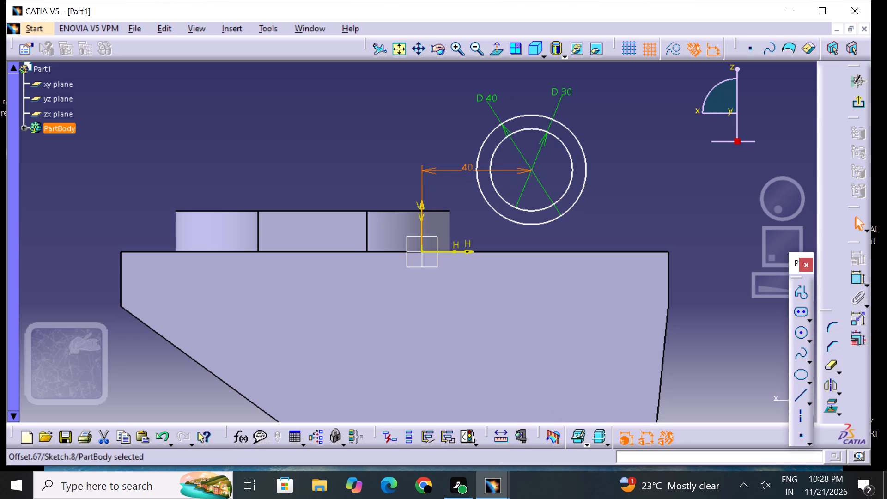
pyautogui.click(437, 131)
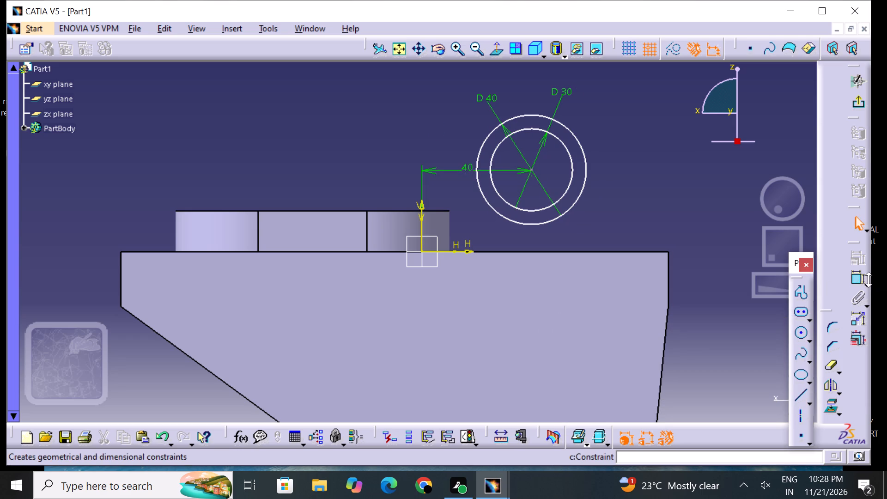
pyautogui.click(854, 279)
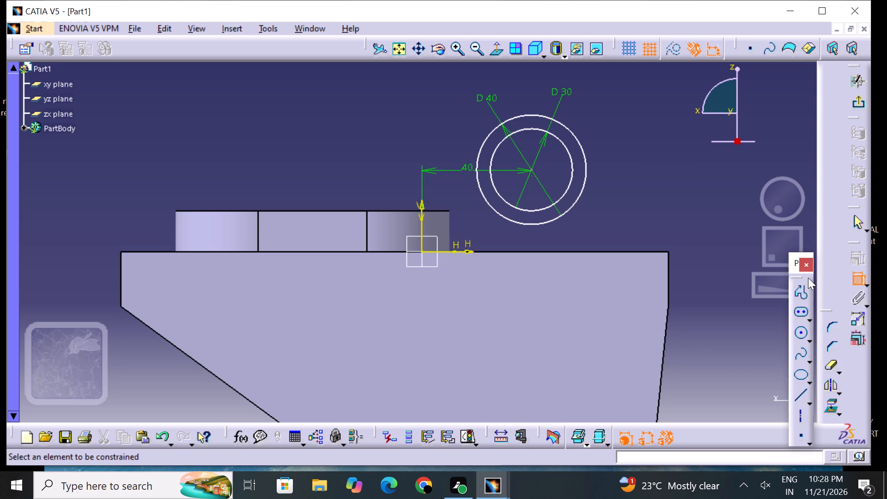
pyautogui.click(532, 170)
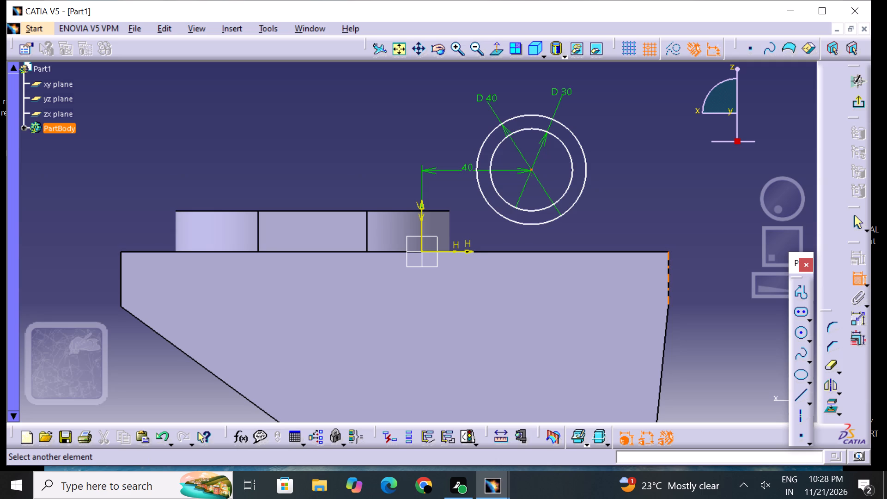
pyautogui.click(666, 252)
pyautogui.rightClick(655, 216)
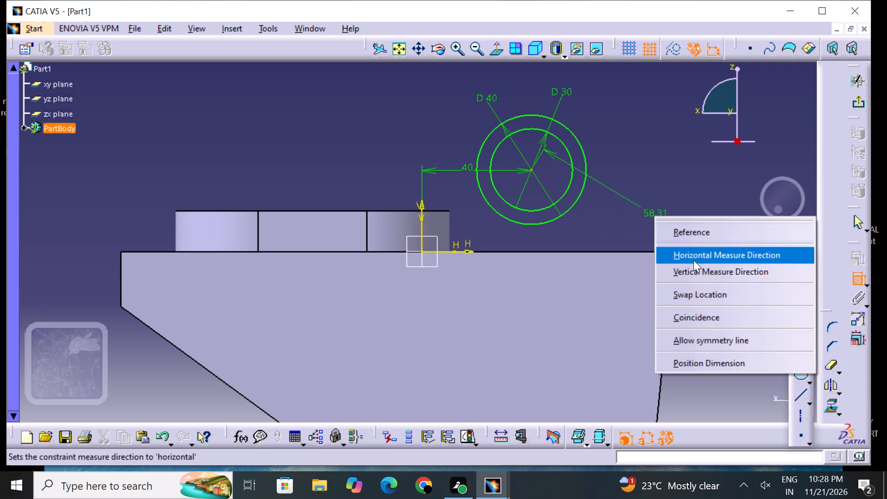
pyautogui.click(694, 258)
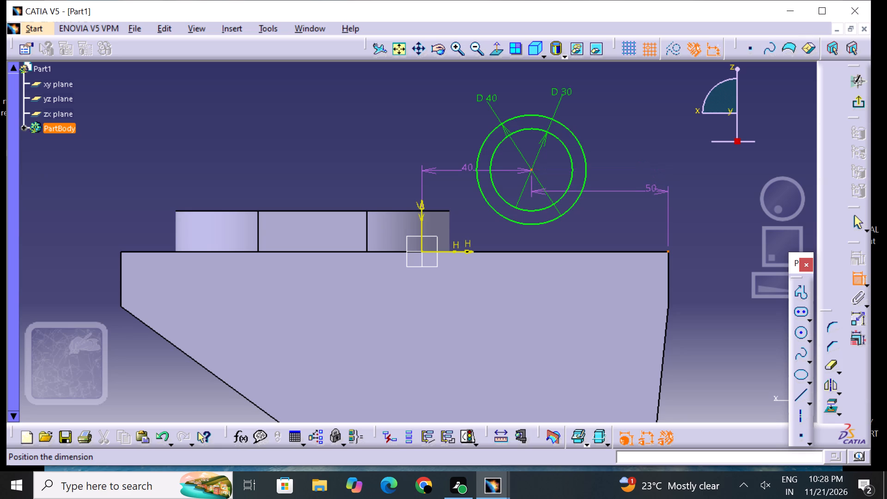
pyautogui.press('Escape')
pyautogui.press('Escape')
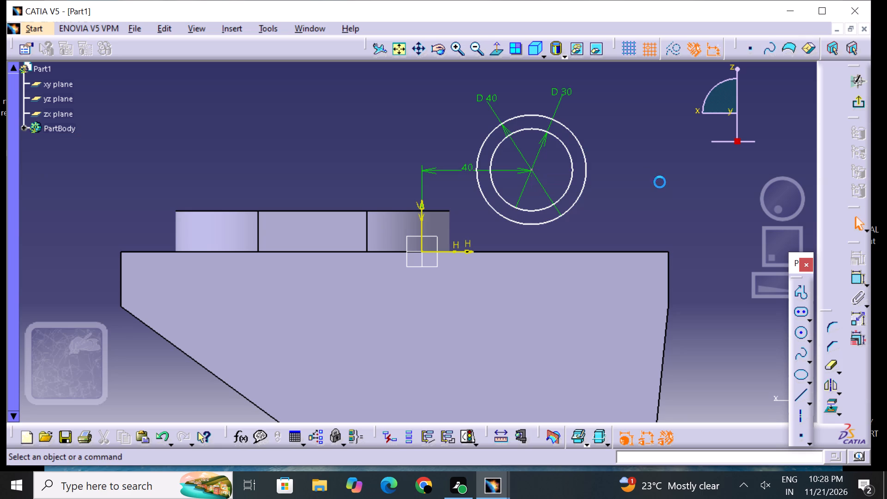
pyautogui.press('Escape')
# Constrain the circles' centre at a vertical distance of 45 mm above the plate's top edge and exit the sketch.
pyautogui.click(862, 278)
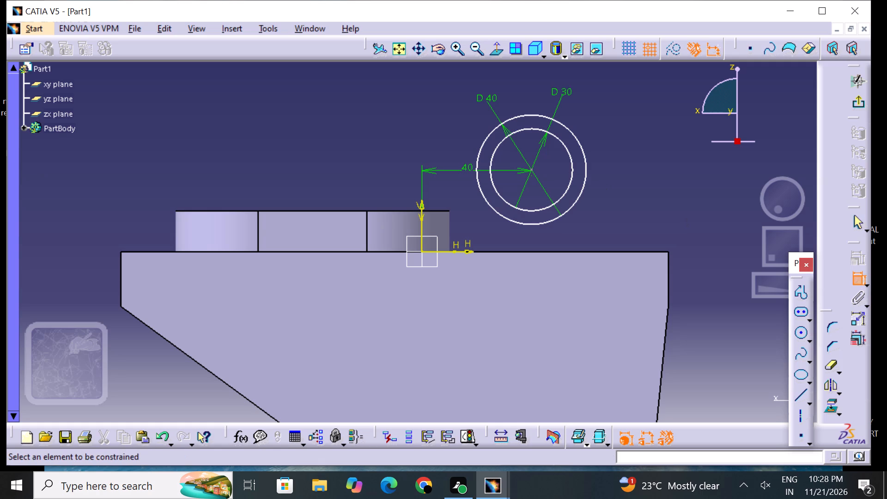
pyautogui.click(531, 169)
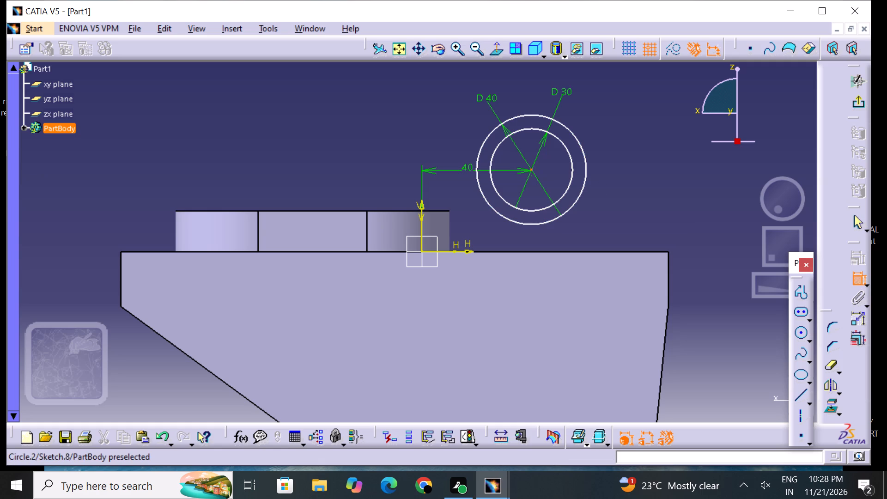
pyautogui.click(546, 254)
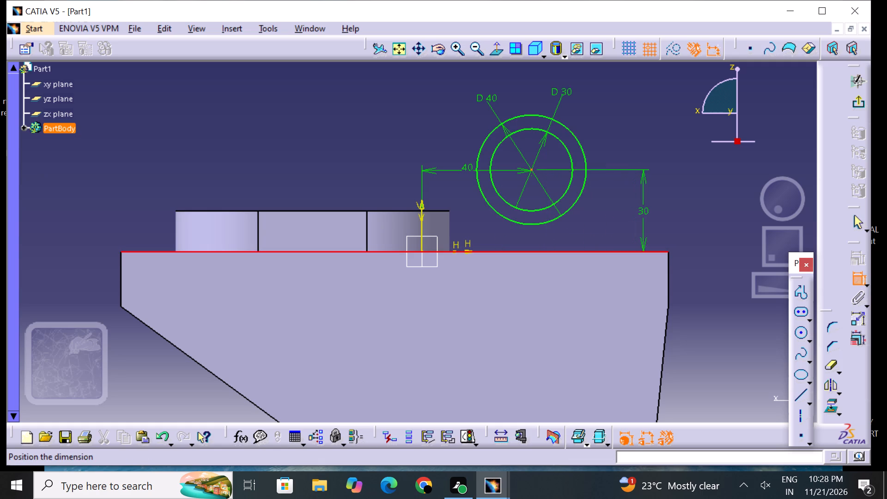
pyautogui.click(661, 213)
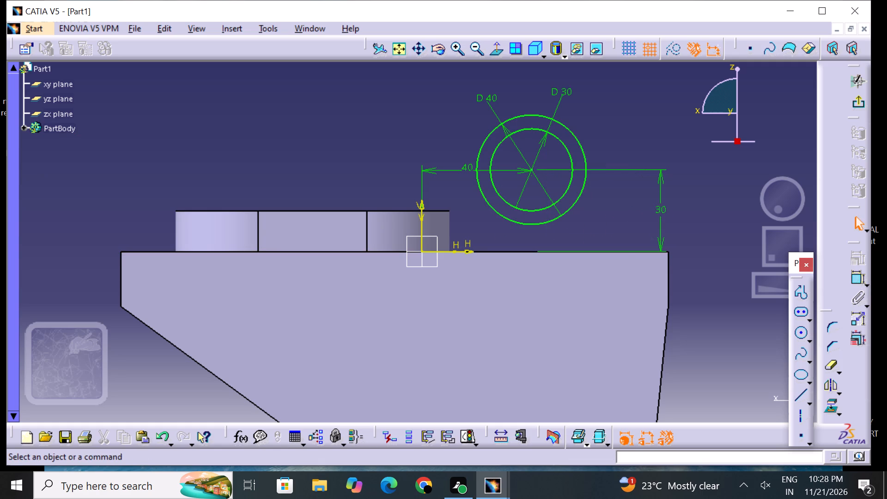
pyautogui.doubleClick(661, 214)
pyautogui.press('BackSpace')
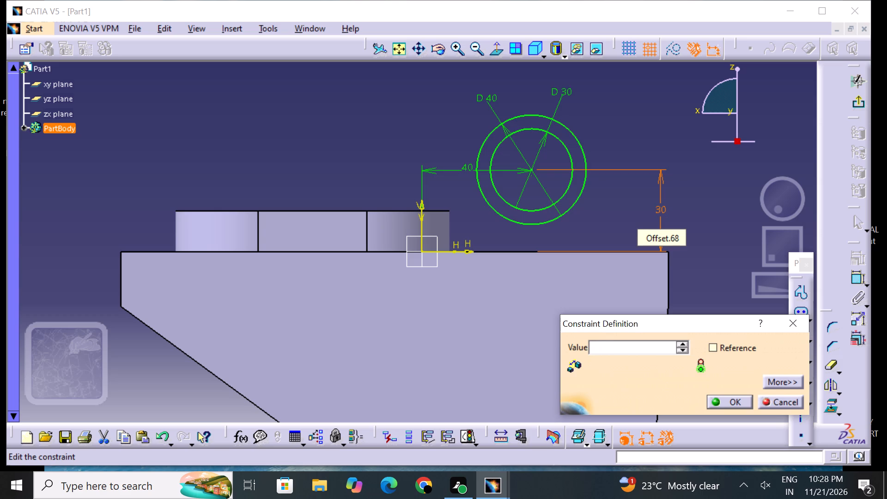
pyautogui.write('45')
pyautogui.press('Return')
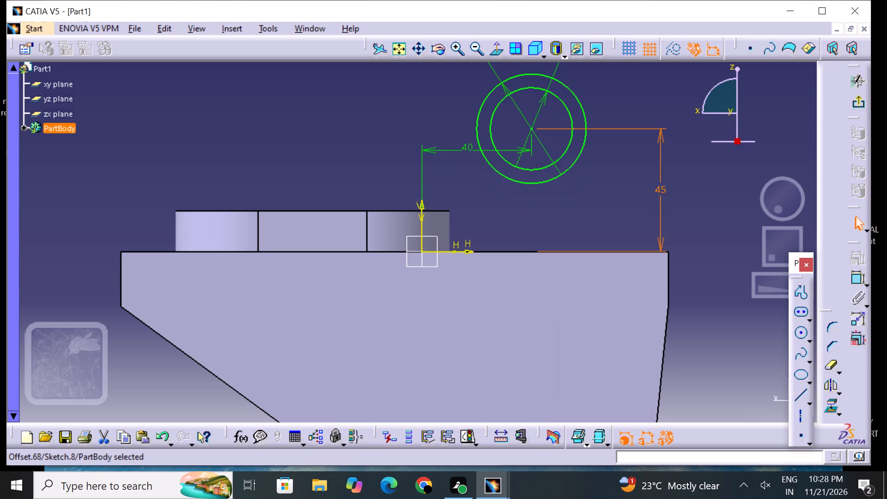
pyautogui.click(636, 195)
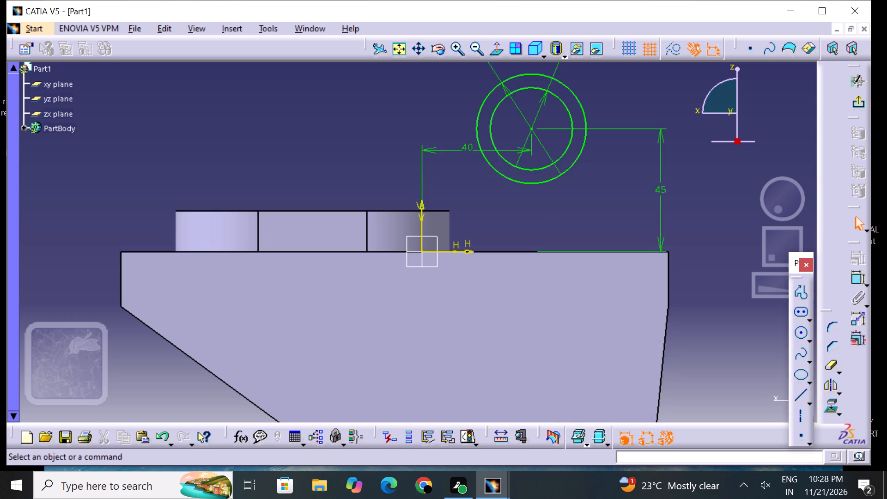
pyautogui.moveTo(608, 187); pyautogui.dragTo(593, 213, button='middle')
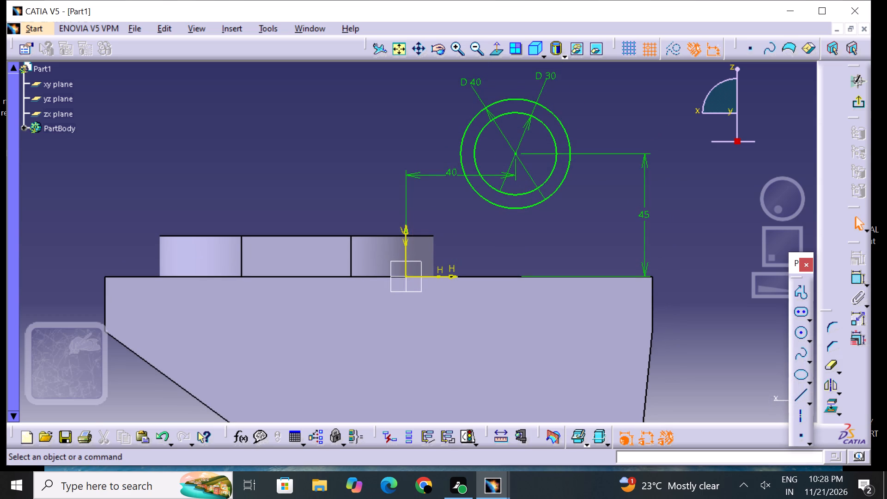
pyautogui.click(858, 107)
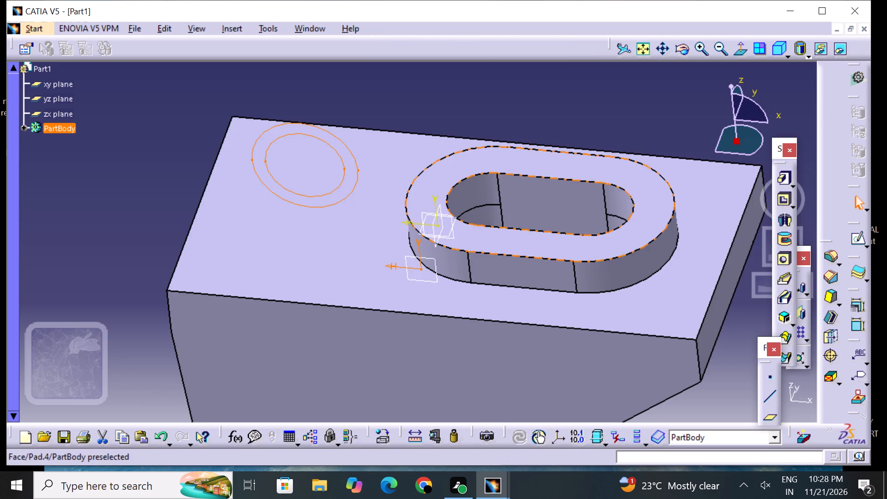
# Pad the ring sketch with a length of 50 mm to form a hollow cylinder above the plate.
pyautogui.moveTo(325, 241); pyautogui.dragTo(373, 192, button='middle')
pyautogui.moveTo(325, 241); pyautogui.dragTo(373, 192, button='right')
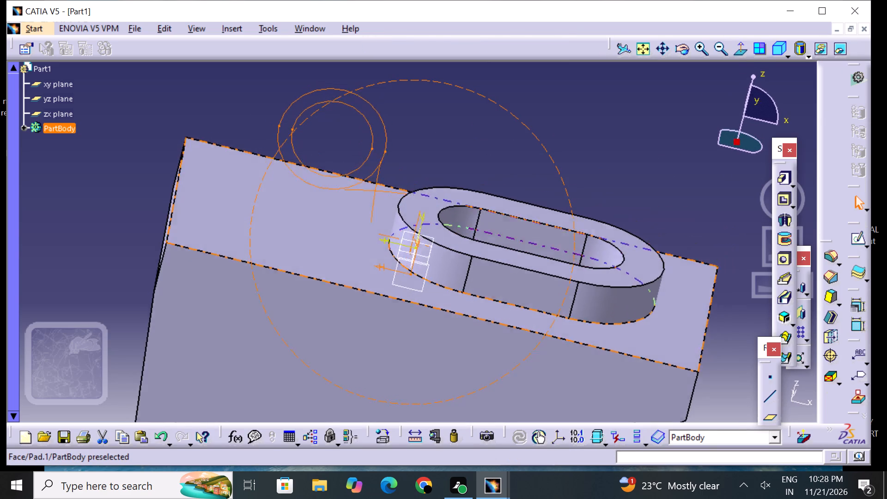
pyautogui.moveTo(373, 192); pyautogui.dragTo(364, 204, button='middle')
pyautogui.moveTo(373, 192); pyautogui.dragTo(363, 205, button='right')
pyautogui.click(786, 187)
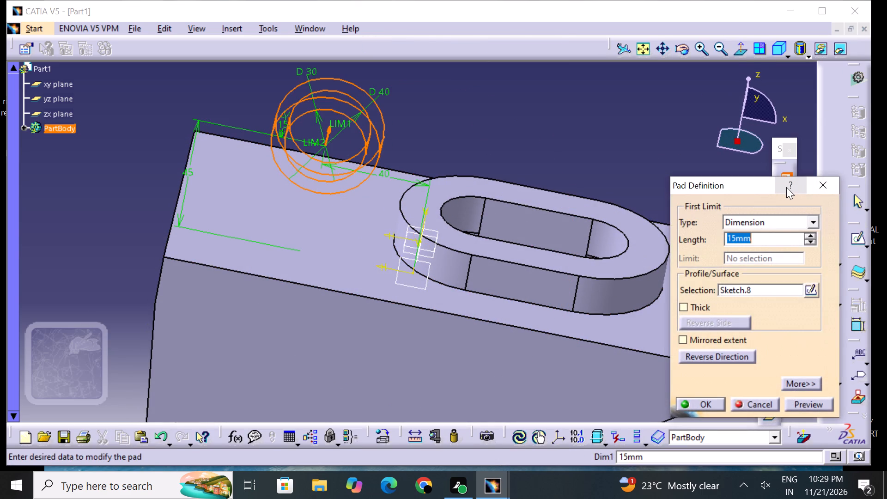
pyautogui.moveTo(504, 169); pyautogui.dragTo(427, 217, button='middle')
pyautogui.moveTo(504, 168); pyautogui.dragTo(427, 217, button='right')
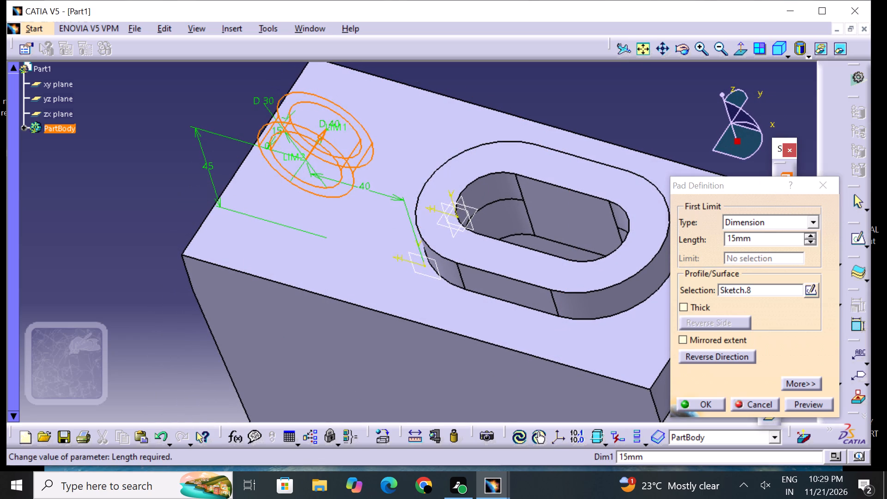
pyautogui.click(766, 239)
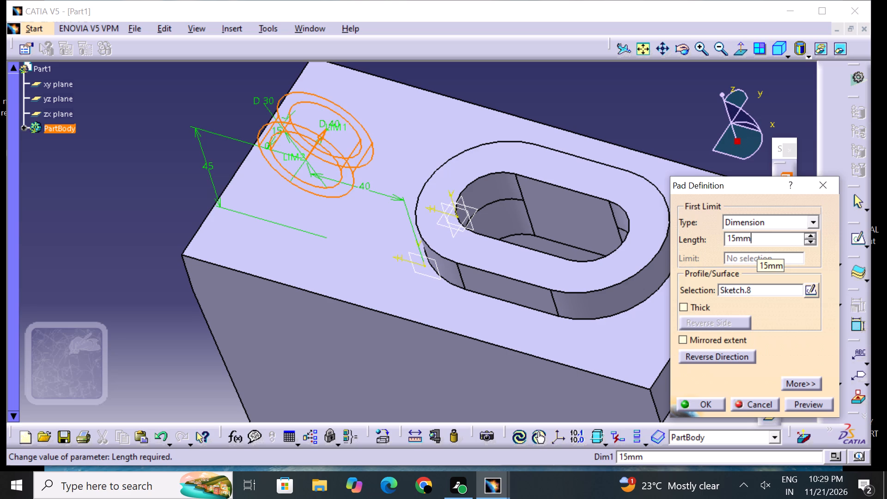
pyautogui.press('BackSpace')
pyautogui.press('BackSpace')
pyautogui.press('BackSpace')
pyautogui.press('BackSpace')
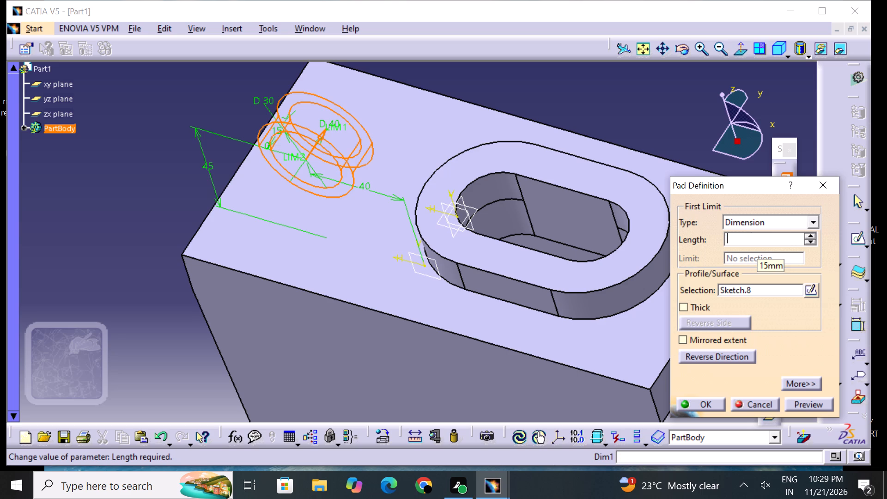
pyautogui.press('5')
pyautogui.press('BackSpace')
pyautogui.write('50')
pyautogui.press('Return')
pyautogui.click(650, 108)
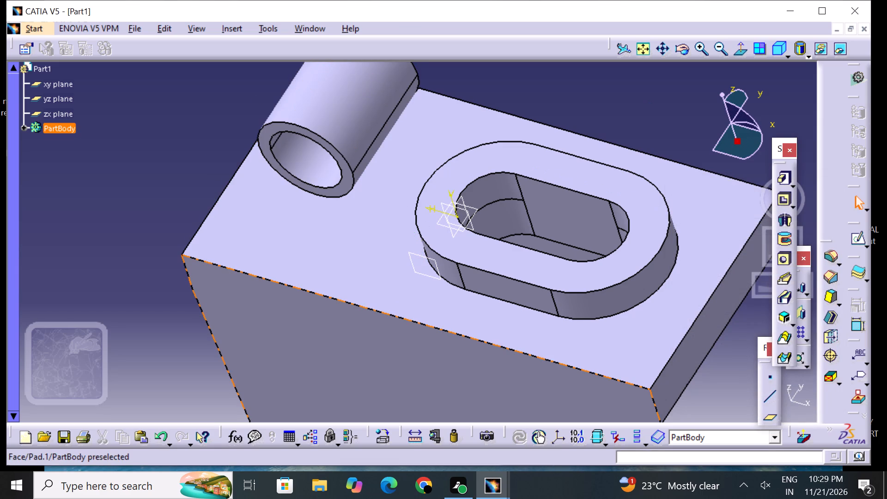
# Start a sketch on the hollow cylinder's front ring face.
pyautogui.moveTo(355, 360); pyautogui.dragTo(437, 292, button='middle')
pyautogui.moveTo(355, 360); pyautogui.dragTo(437, 292, button='right')
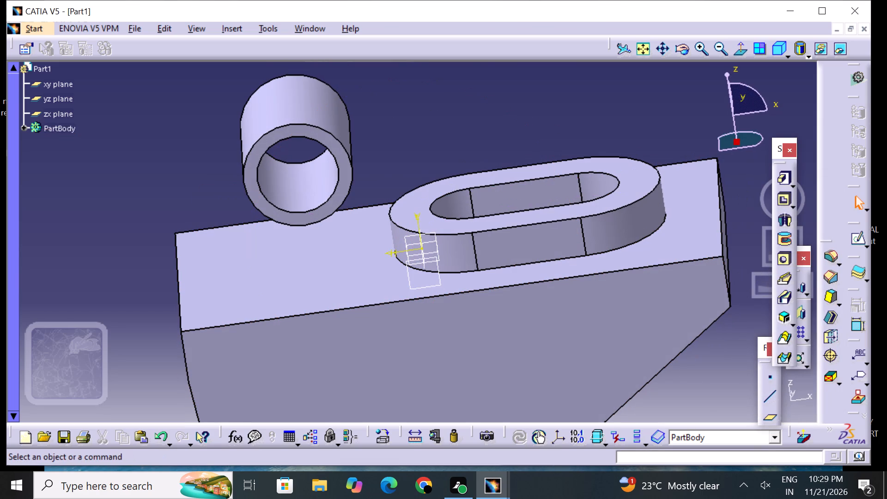
pyautogui.click(343, 164)
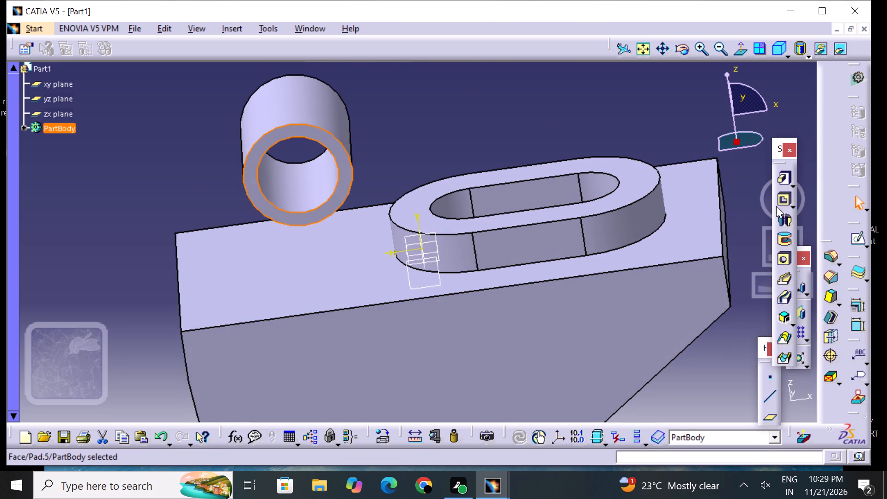
pyautogui.click(855, 234)
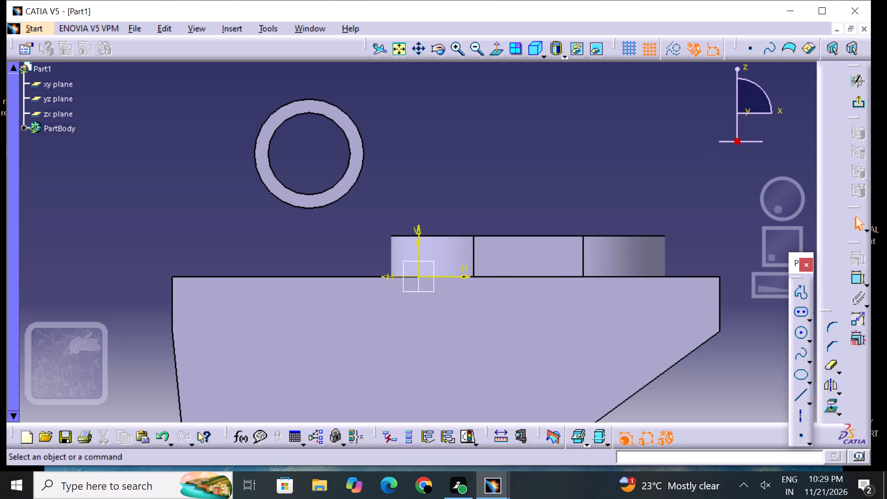
pyautogui.click(800, 293)
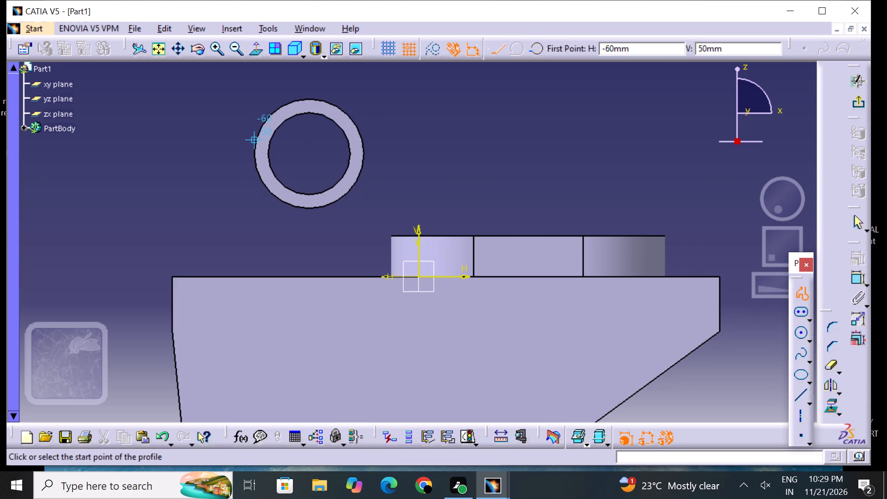
pyautogui.click(803, 292)
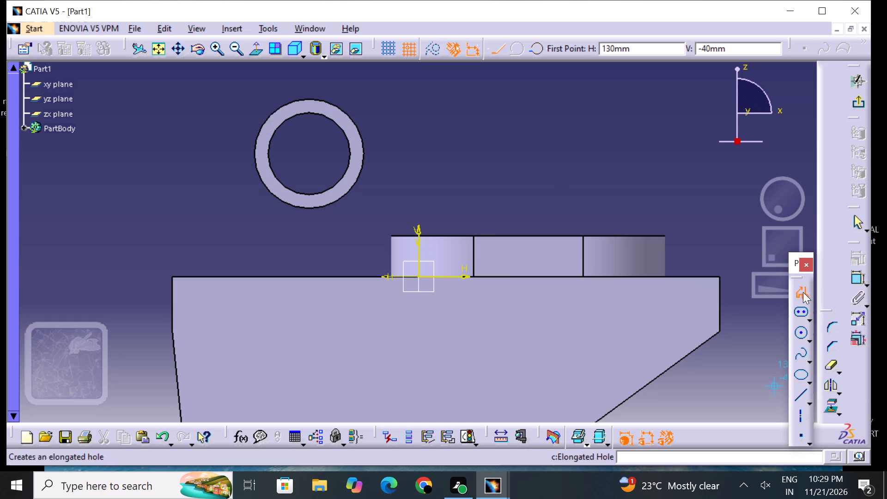
# Project the plate's top edge and the cylinder's outer circle onto the sketch plane.
pyautogui.click(824, 405)
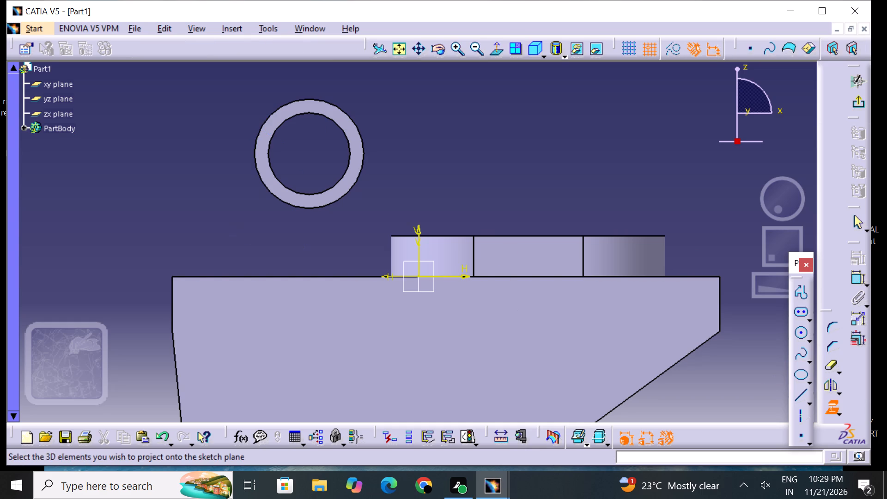
pyautogui.click(305, 278)
pyautogui.click(421, 221)
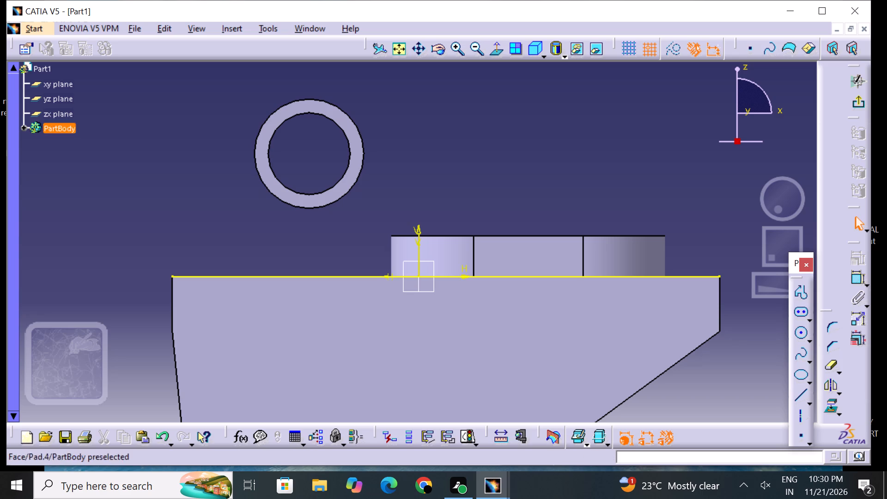
pyautogui.click(834, 409)
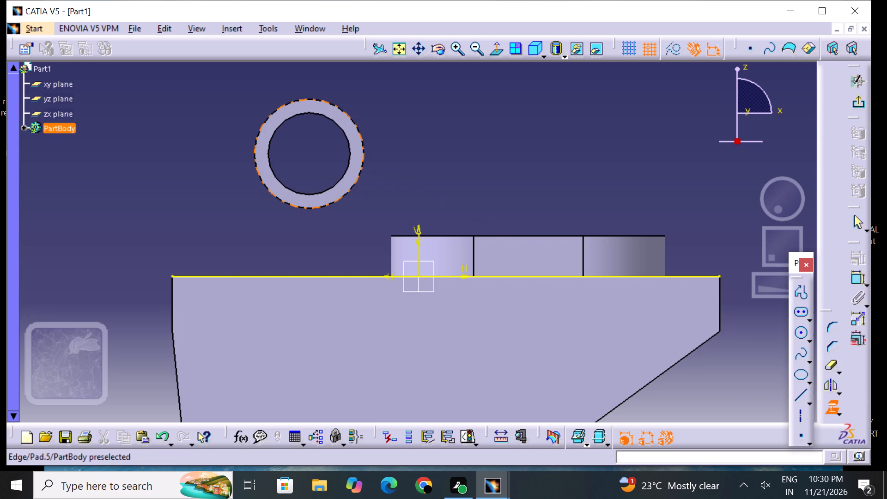
pyautogui.moveTo(361, 159); pyautogui.dragTo(366, 163)
pyautogui.click(478, 176)
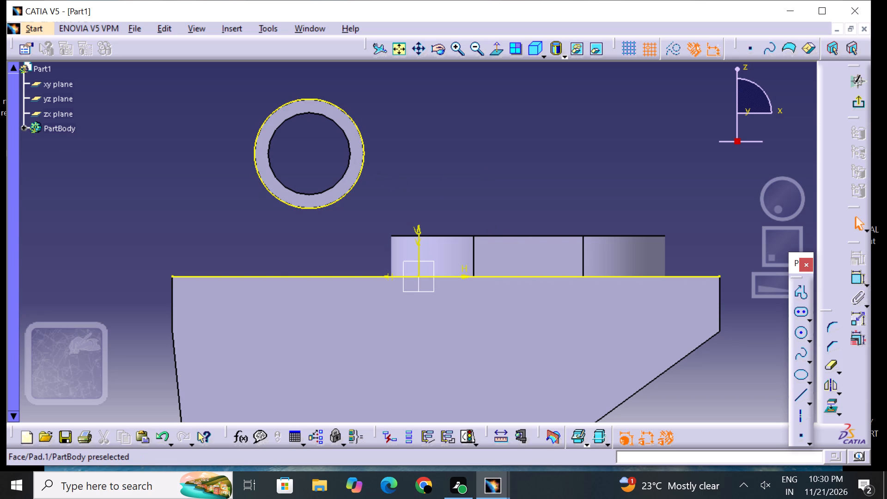
# Sketch an open profile around the ring through about (-70, 70), (-90, 10), (0, 10), (-20, 60) and (-20, 70) mm.
pyautogui.click(802, 298)
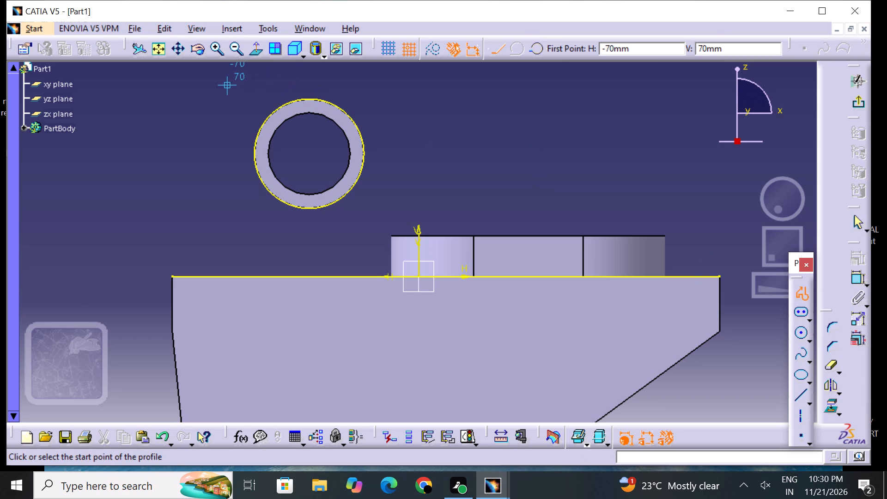
pyautogui.click(236, 97)
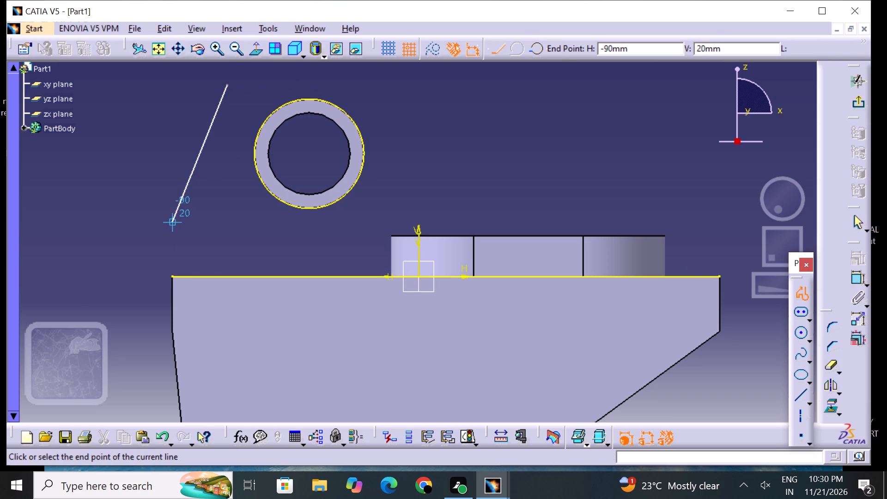
pyautogui.click(170, 248)
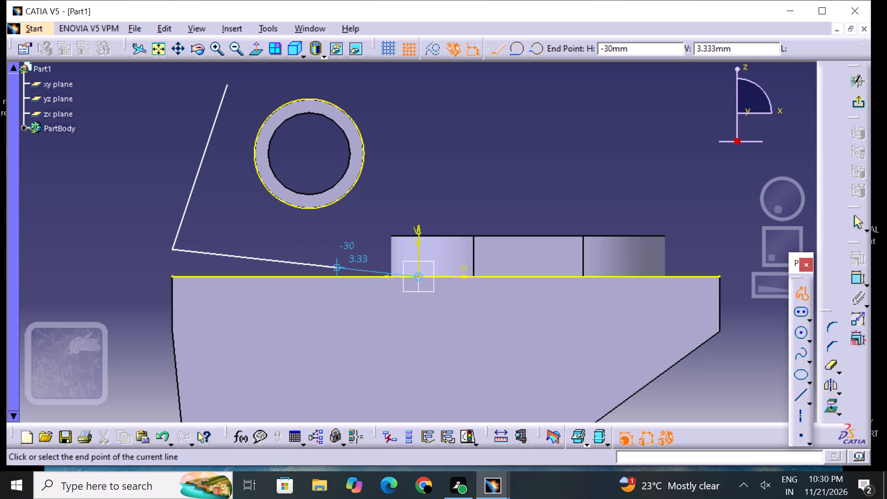
pyautogui.click(377, 251)
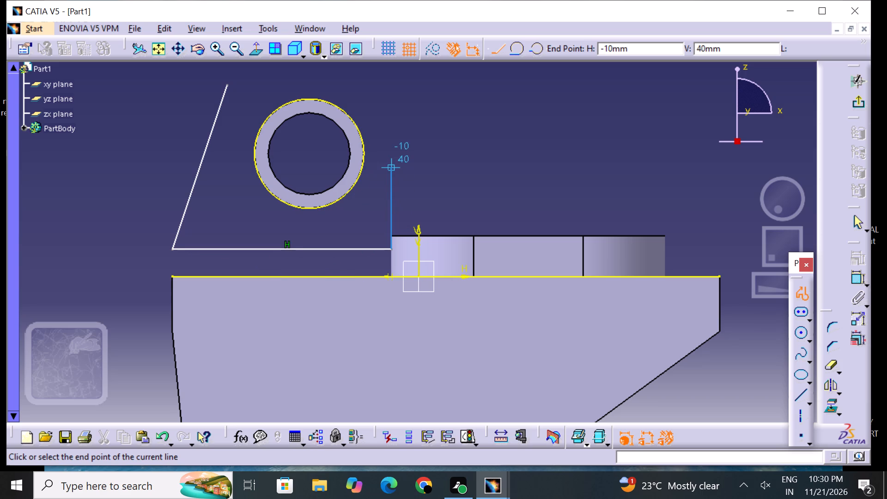
pyautogui.hotkey('ctrl', 'z')
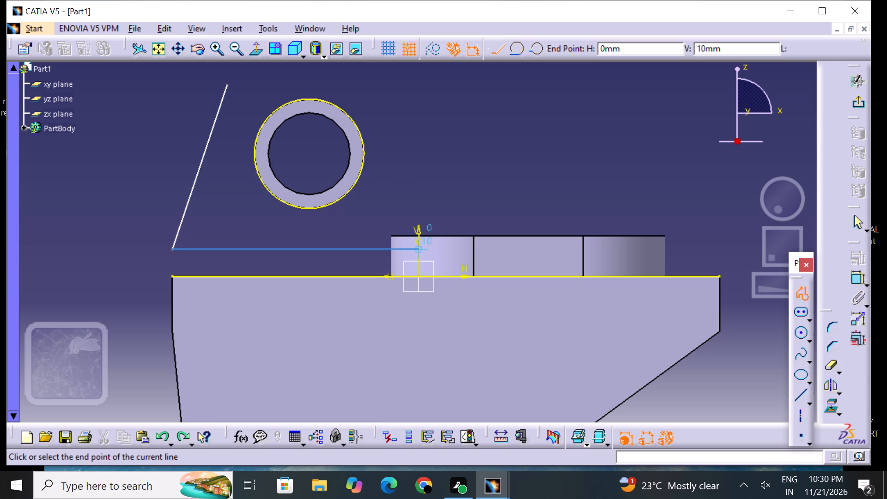
pyautogui.click(408, 248)
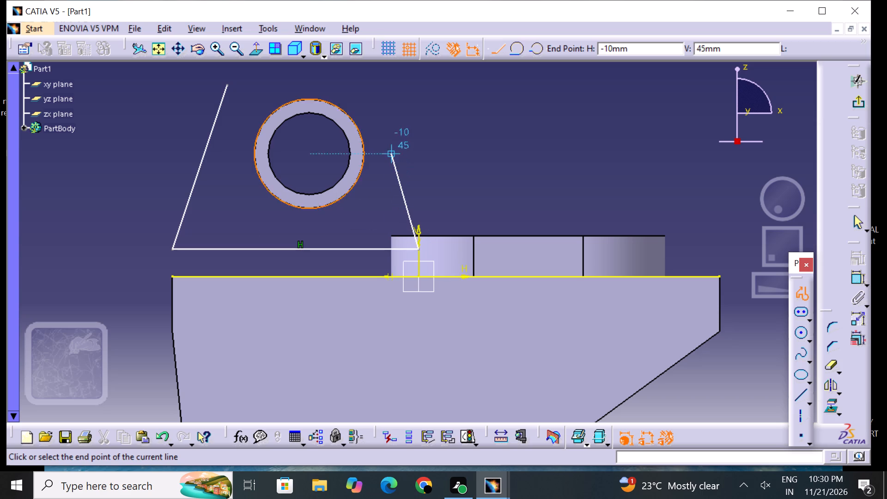
pyautogui.click(379, 129)
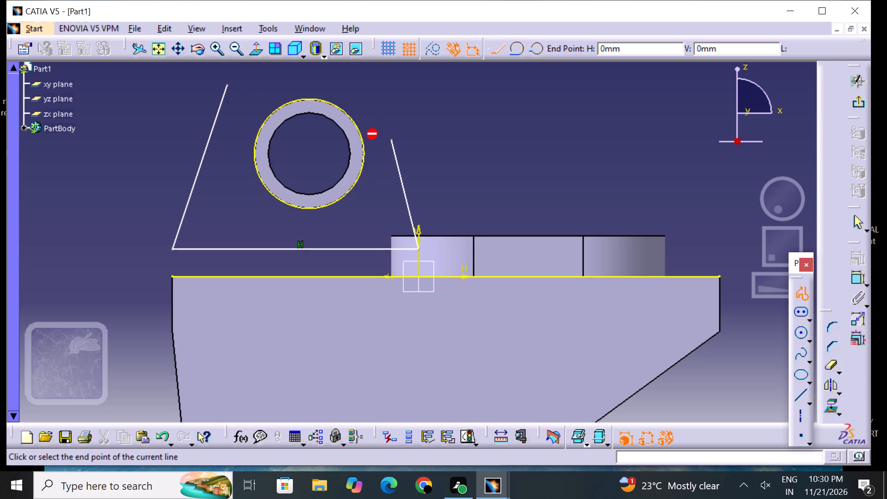
pyautogui.hotkey('ctrl', 'z')
pyautogui.click(369, 104)
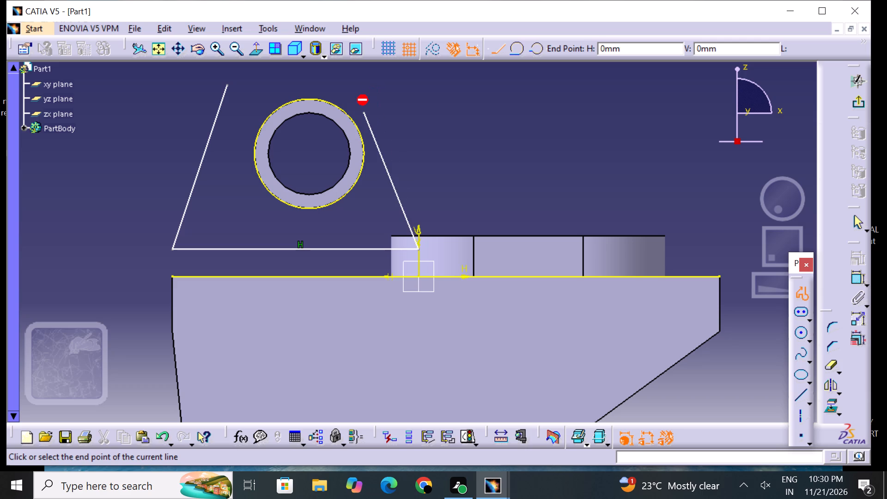
pyautogui.click(351, 82)
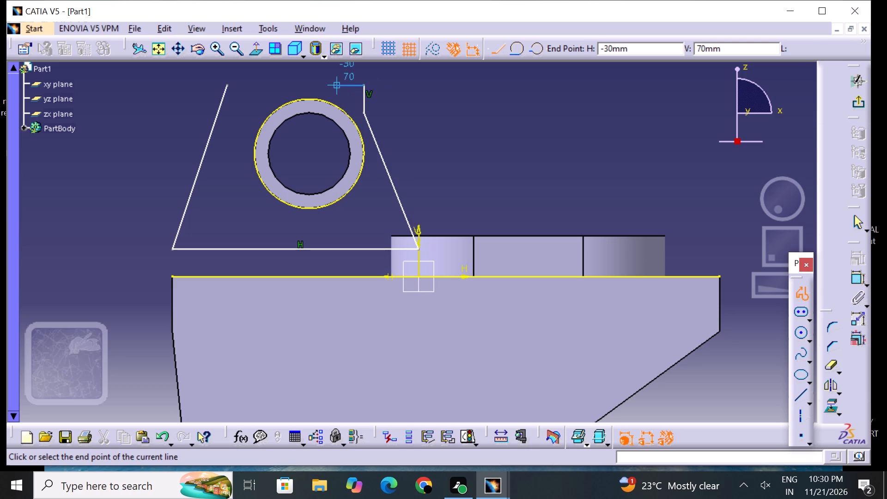
pyautogui.press('Escape')
pyautogui.press('Escape')
pyautogui.press('Escape')
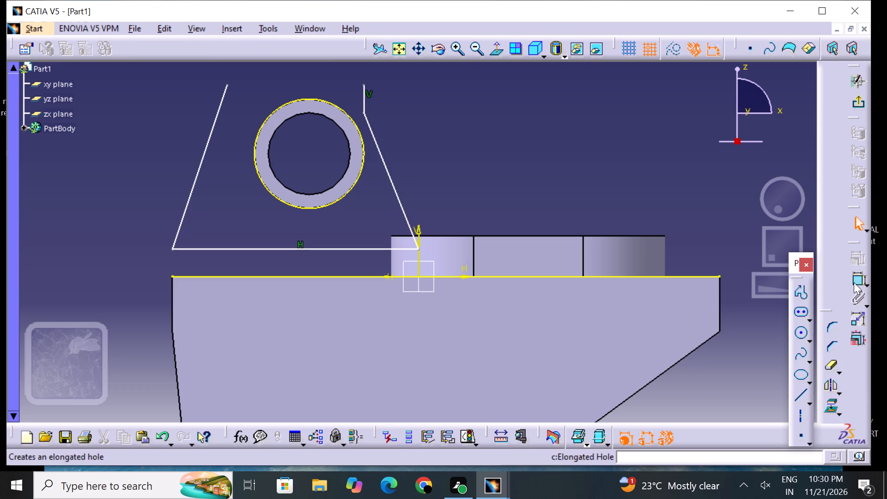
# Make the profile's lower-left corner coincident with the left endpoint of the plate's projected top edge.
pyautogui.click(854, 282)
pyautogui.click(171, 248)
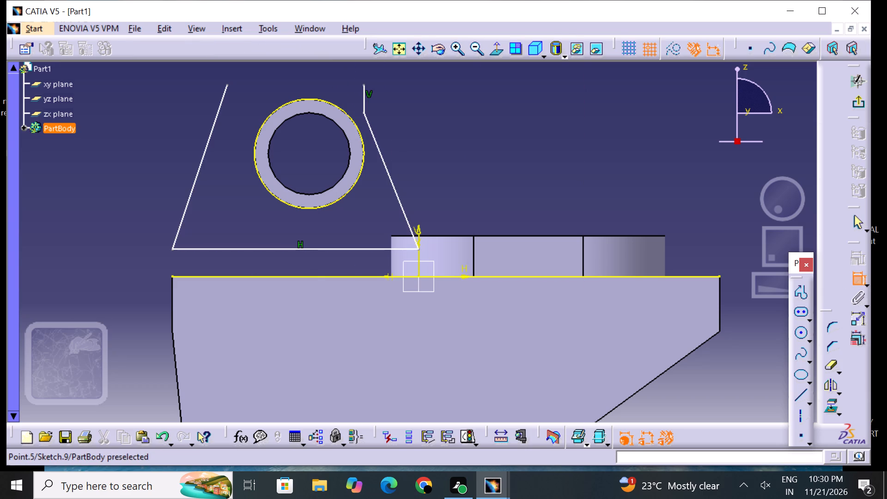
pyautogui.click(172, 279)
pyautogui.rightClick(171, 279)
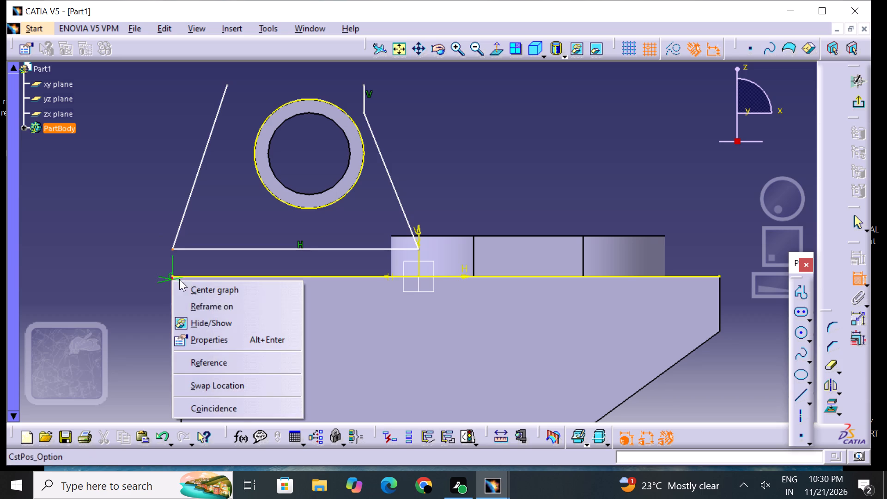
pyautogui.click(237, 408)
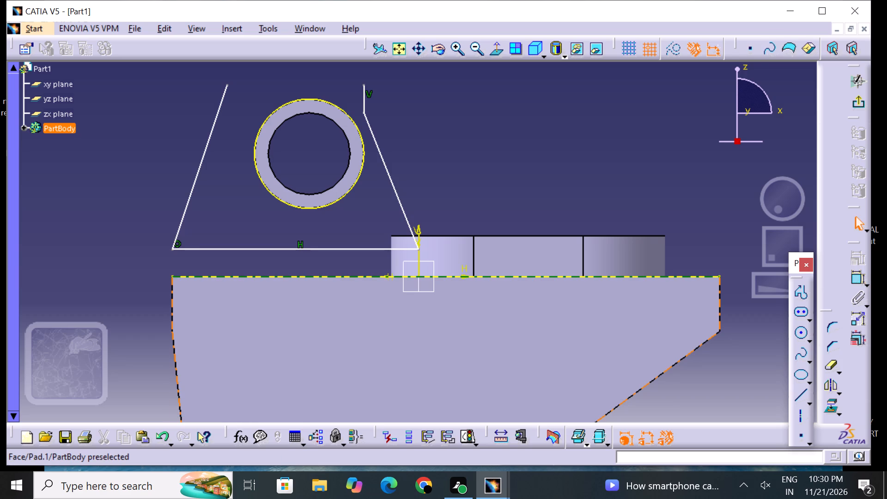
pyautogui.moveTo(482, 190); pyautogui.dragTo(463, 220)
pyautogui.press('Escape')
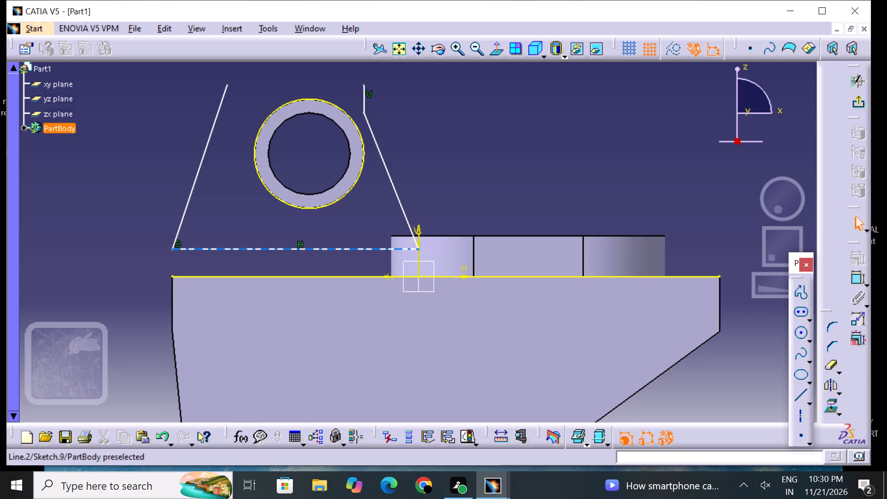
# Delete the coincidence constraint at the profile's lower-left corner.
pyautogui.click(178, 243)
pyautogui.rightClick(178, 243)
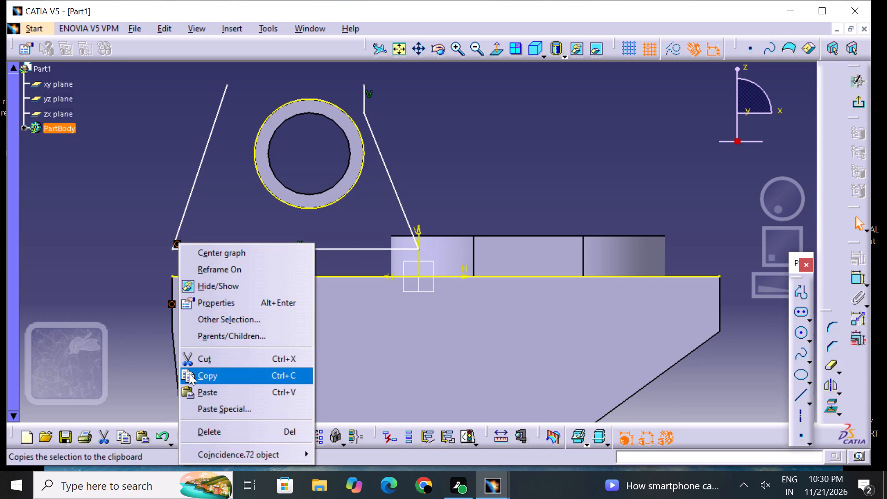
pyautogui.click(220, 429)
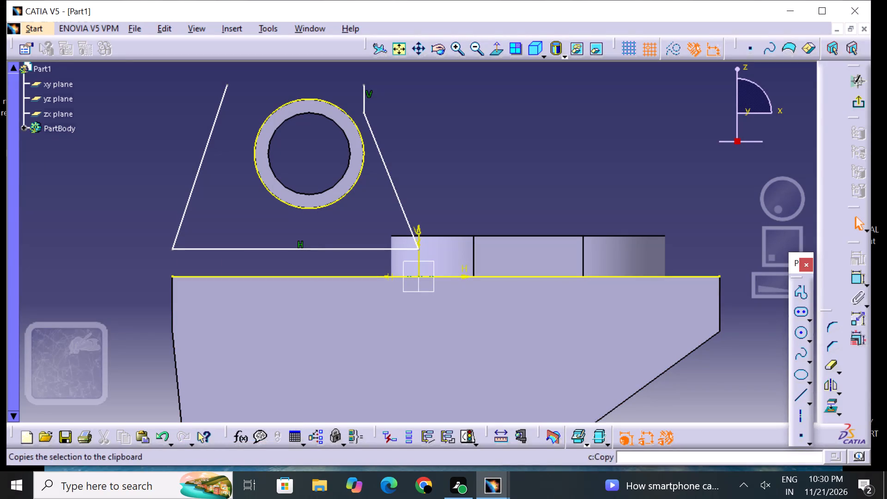
# Make the profile's horizontal base line coincident with the plate's projected top edge.
pyautogui.moveTo(867, 270); pyautogui.dragTo(865, 278)
pyautogui.click(858, 284)
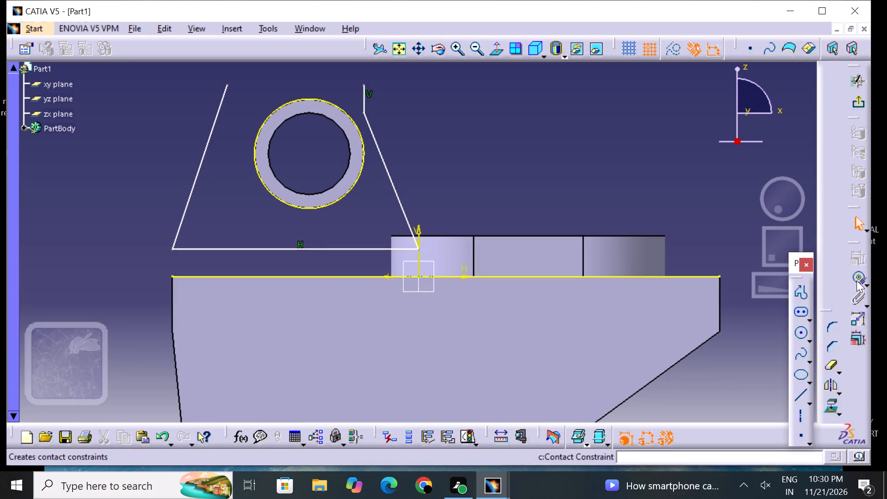
pyautogui.click(873, 285)
pyautogui.click(869, 285)
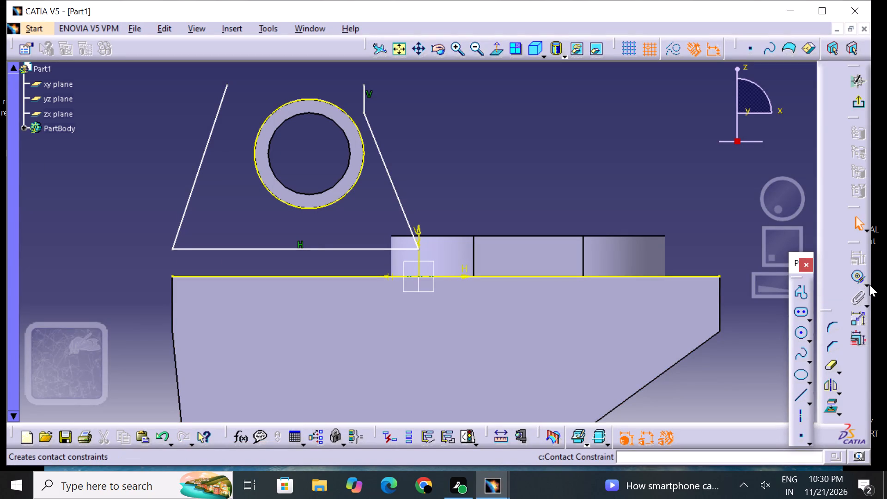
pyautogui.click(867, 285)
pyautogui.click(849, 299)
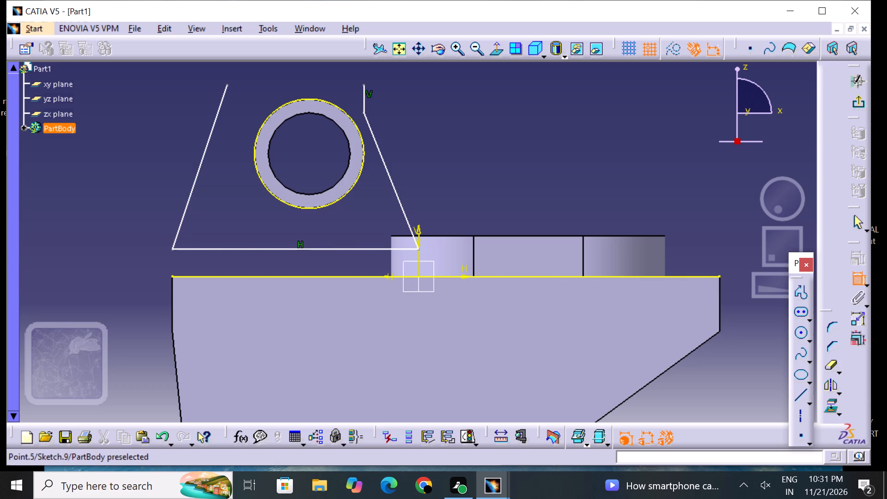
pyautogui.click(183, 251)
pyautogui.click(200, 276)
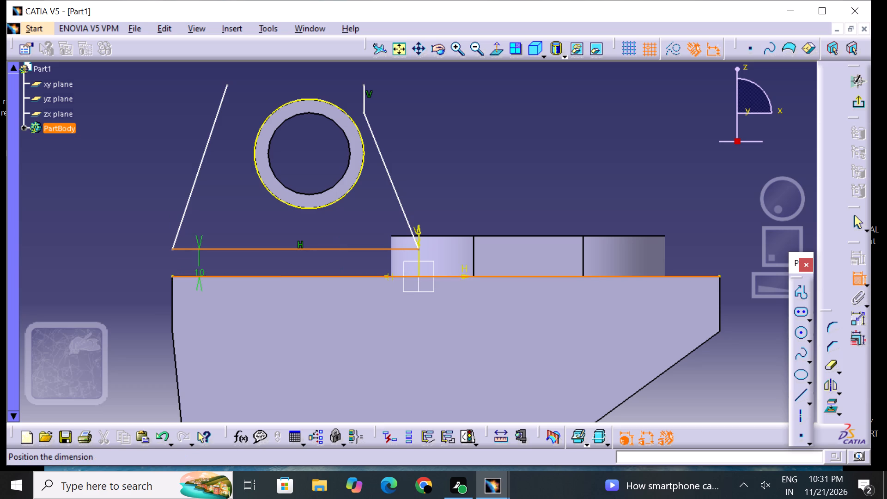
pyautogui.rightClick(152, 265)
pyautogui.click(227, 378)
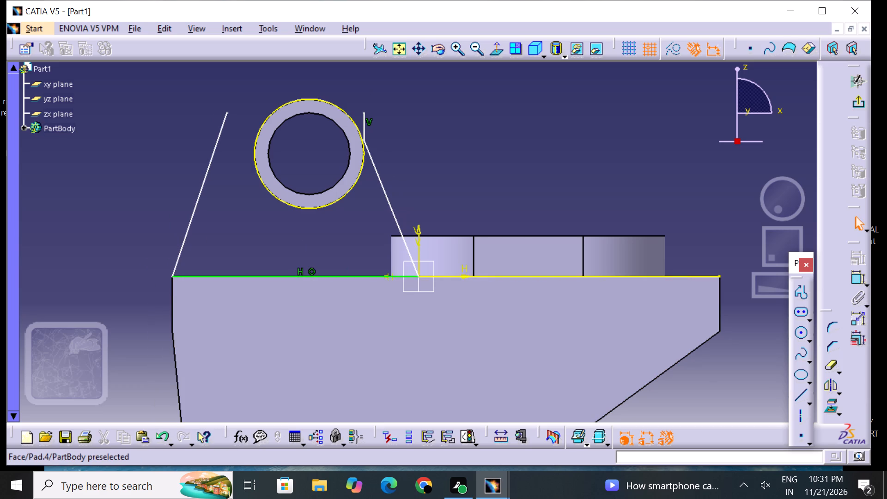
# Delete the short vertical line at the upper end of the profile's right slanted line.
pyautogui.click(365, 125)
pyautogui.rightClick(365, 123)
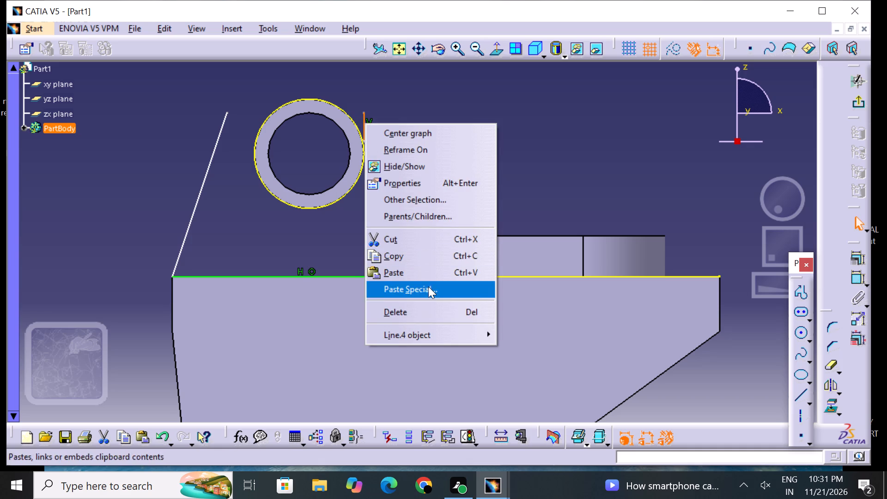
pyautogui.click(437, 310)
pyautogui.moveTo(488, 142); pyautogui.dragTo(488, 150)
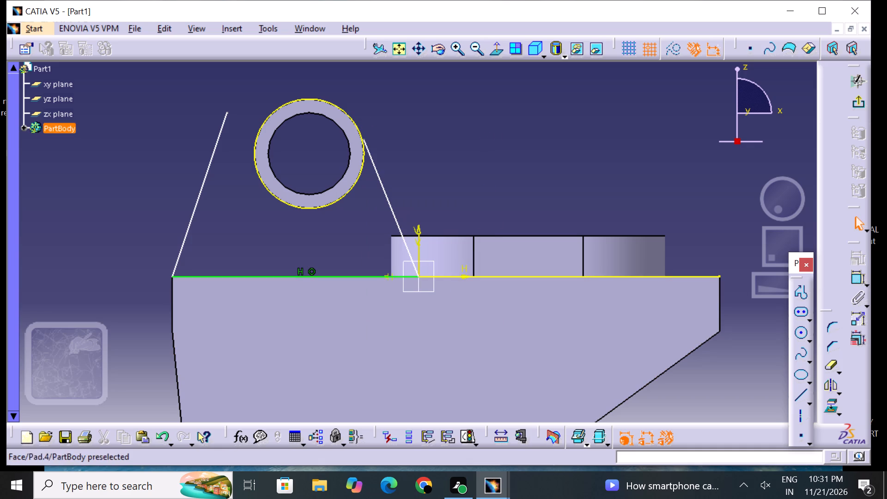
# Move the profile's right slanted line slightly outward, away from the cylinder's outer circle.
pyautogui.moveTo(380, 180); pyautogui.dragTo(389, 178)
pyautogui.click(452, 169)
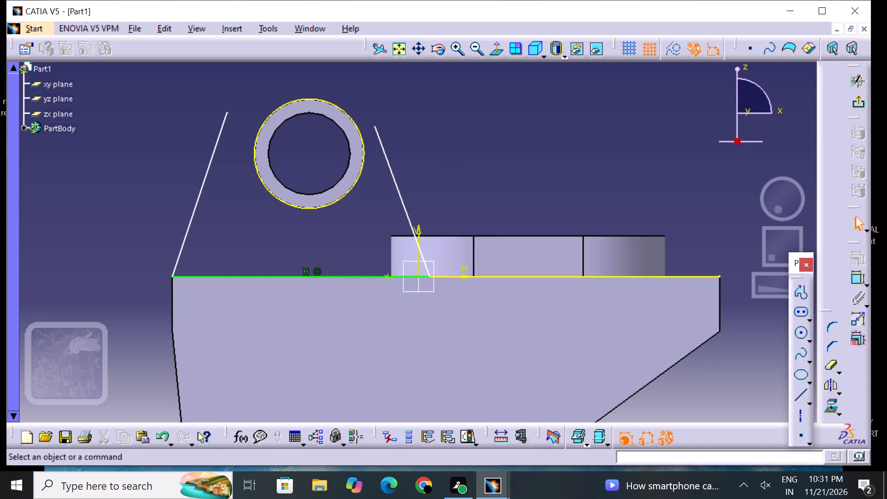
# Constrain the upper endpoint of the profile's right slanted line coincident with the cylinder's projected outer circle.
pyautogui.click(852, 277)
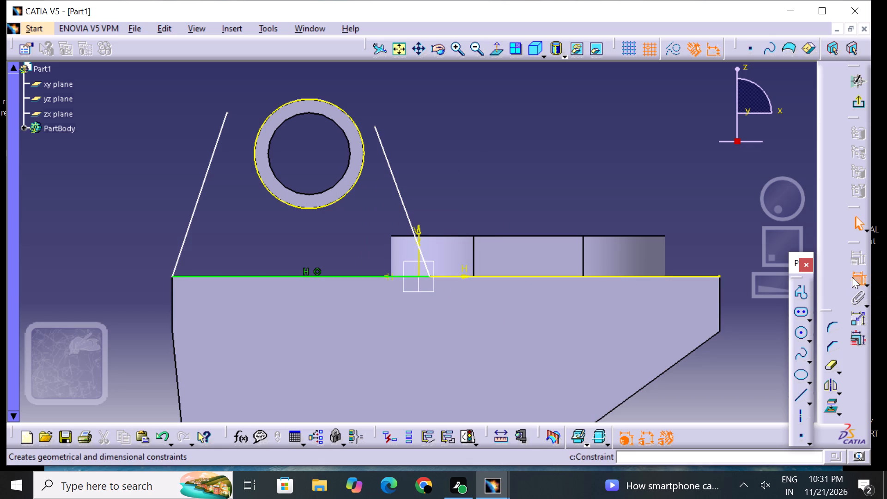
pyautogui.click(360, 137)
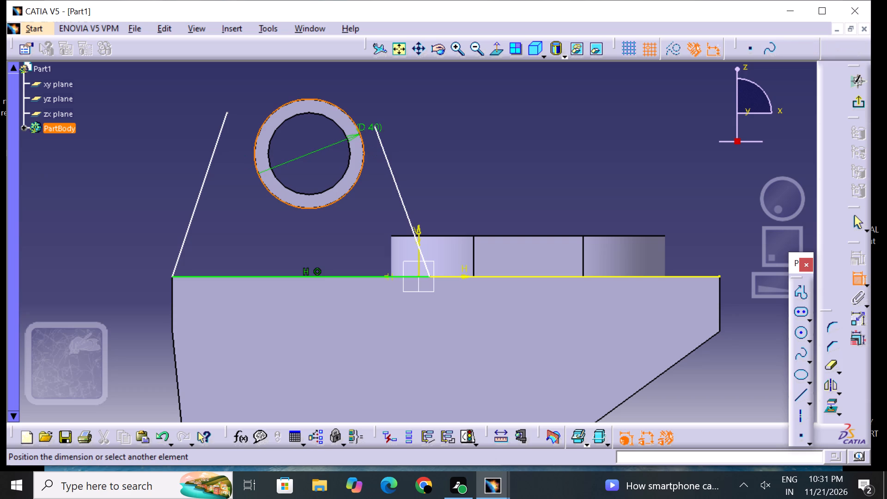
pyautogui.click(376, 128)
pyautogui.rightClick(376, 126)
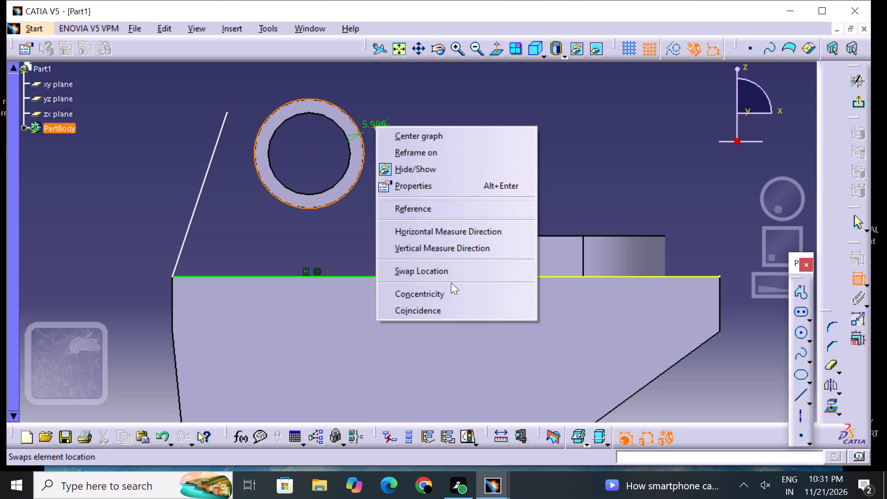
pyautogui.click(462, 307)
pyautogui.click(501, 168)
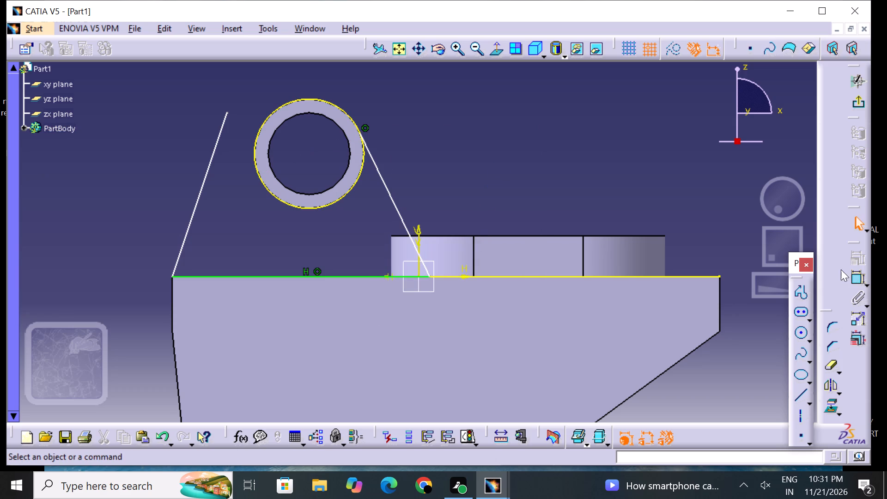
# Make the profile's left slanted line tangent to the cylinder's projected outer circle.
pyautogui.click(851, 273)
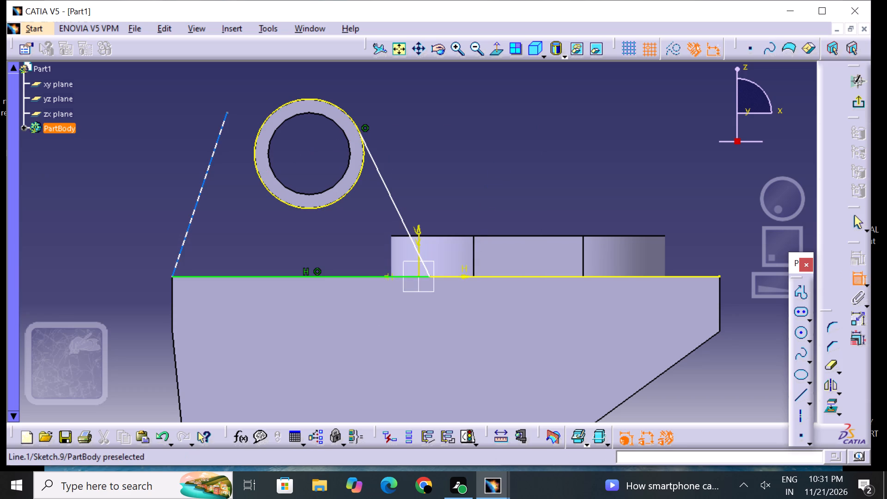
pyautogui.click(223, 127)
pyautogui.click(261, 121)
pyautogui.rightClick(257, 119)
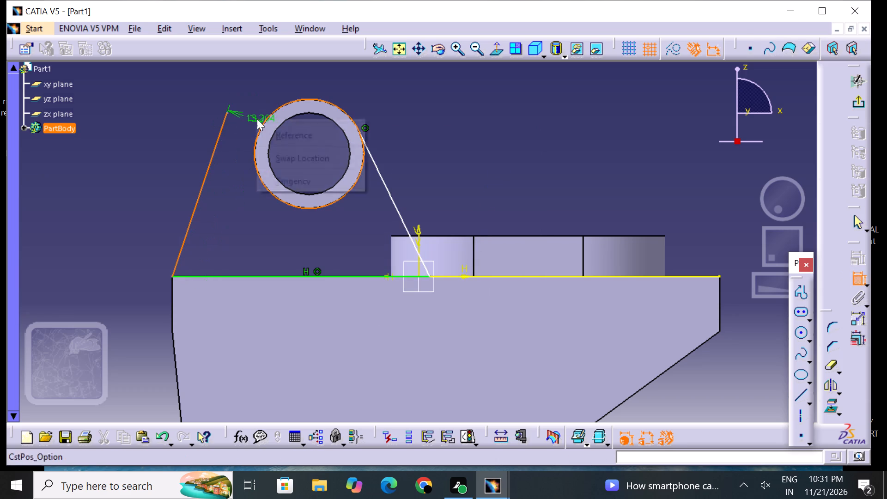
pyautogui.click(285, 181)
pyautogui.click(265, 219)
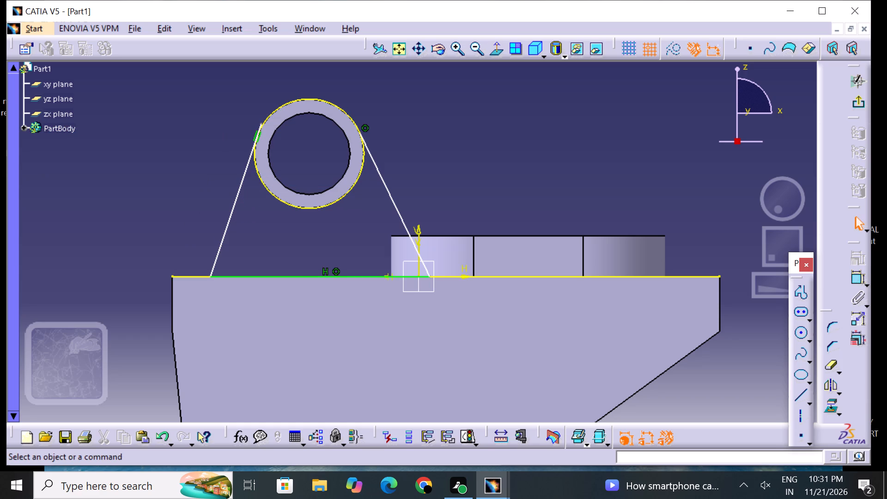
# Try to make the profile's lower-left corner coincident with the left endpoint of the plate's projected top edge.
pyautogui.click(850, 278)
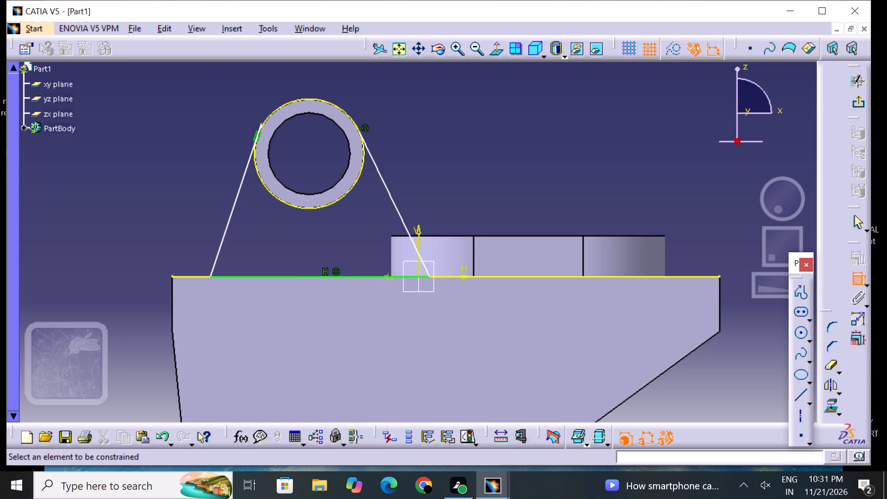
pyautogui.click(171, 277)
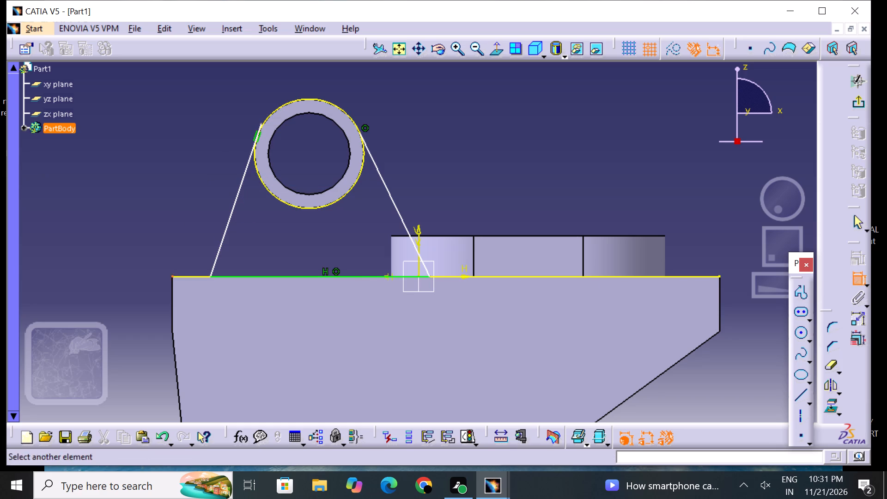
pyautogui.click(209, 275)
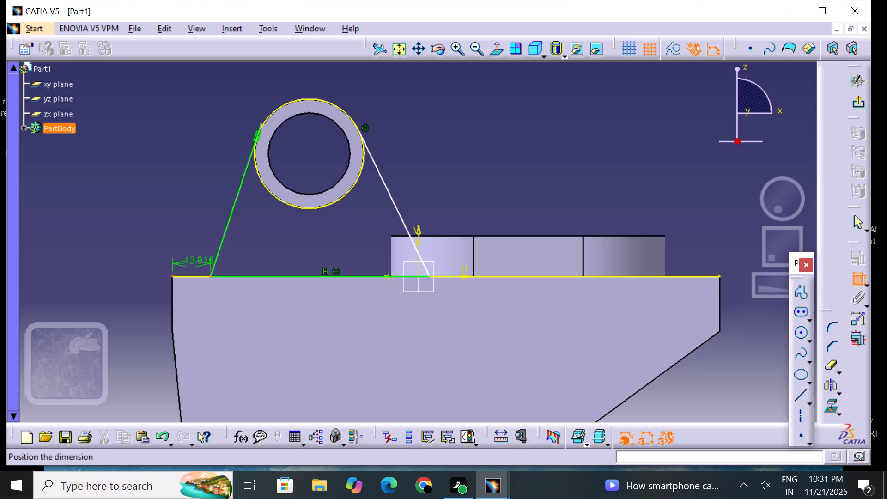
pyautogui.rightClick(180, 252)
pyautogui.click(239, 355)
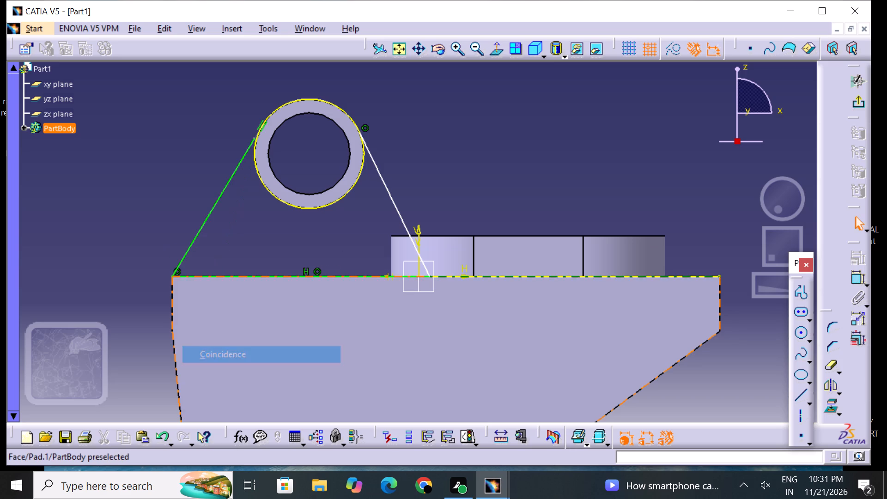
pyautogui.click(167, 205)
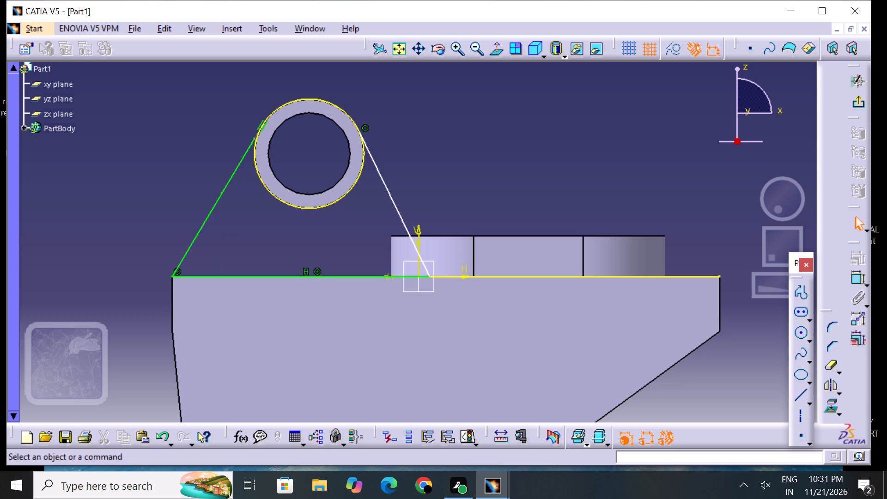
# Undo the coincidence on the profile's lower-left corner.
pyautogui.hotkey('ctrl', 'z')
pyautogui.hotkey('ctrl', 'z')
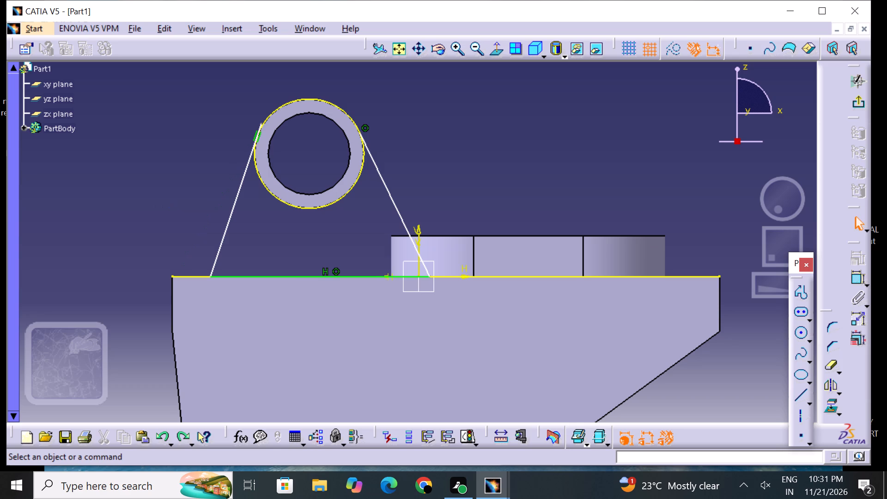
# Reposition the profile's right slanted line so its lower end lies on the base line just left of the sketch origin.
pyautogui.moveTo(428, 276); pyautogui.dragTo(395, 266)
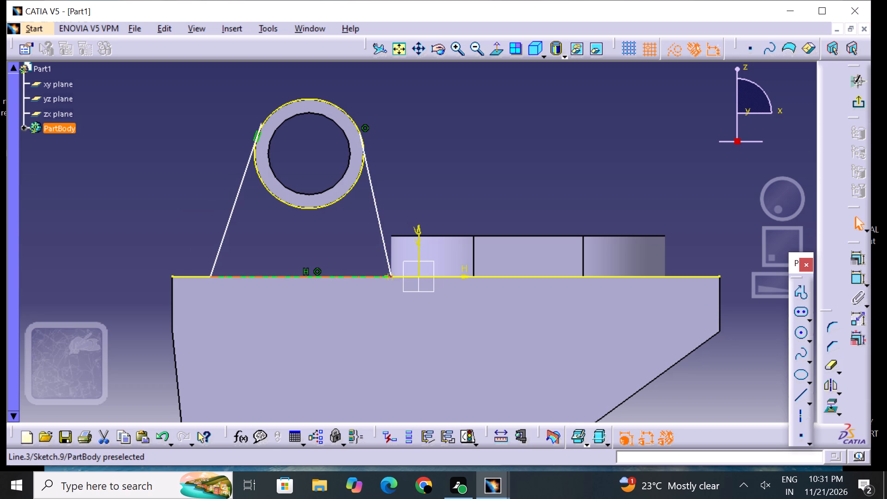
pyautogui.moveTo(386, 275); pyautogui.dragTo(405, 273)
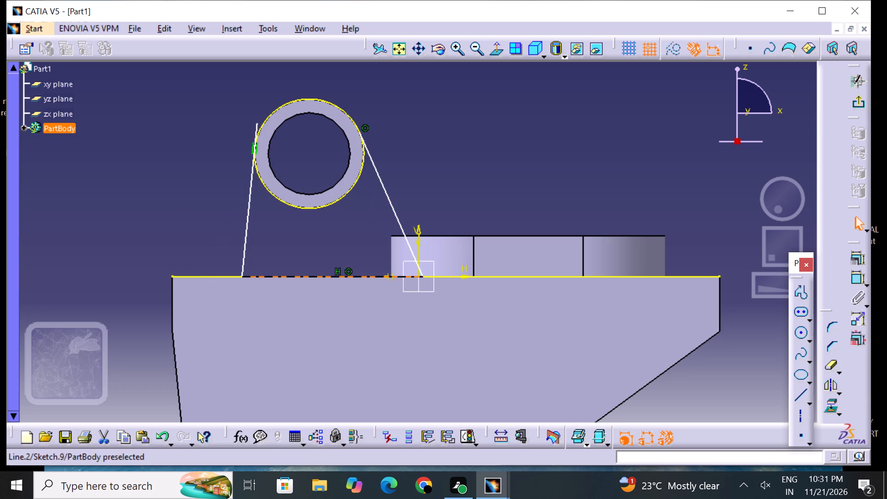
pyautogui.moveTo(405, 273); pyautogui.dragTo(401, 273)
pyautogui.moveTo(393, 264); pyautogui.dragTo(393, 263)
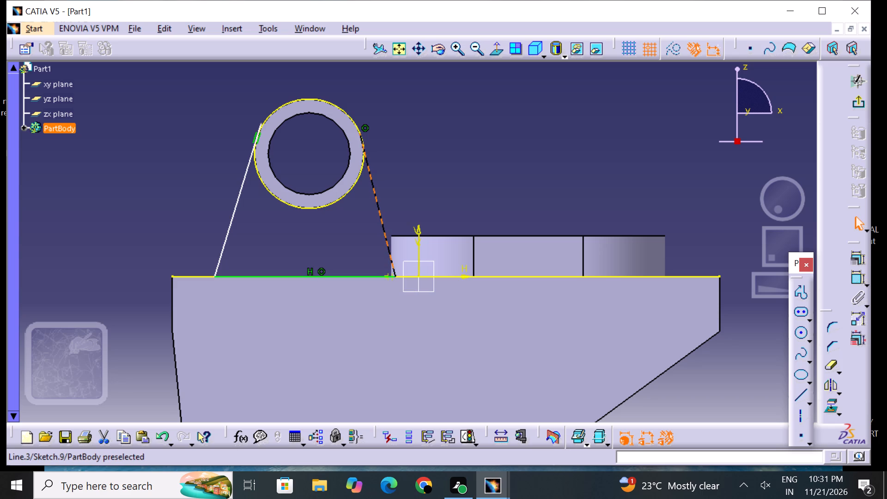
pyautogui.moveTo(393, 263); pyautogui.dragTo(401, 262)
pyautogui.click(416, 188)
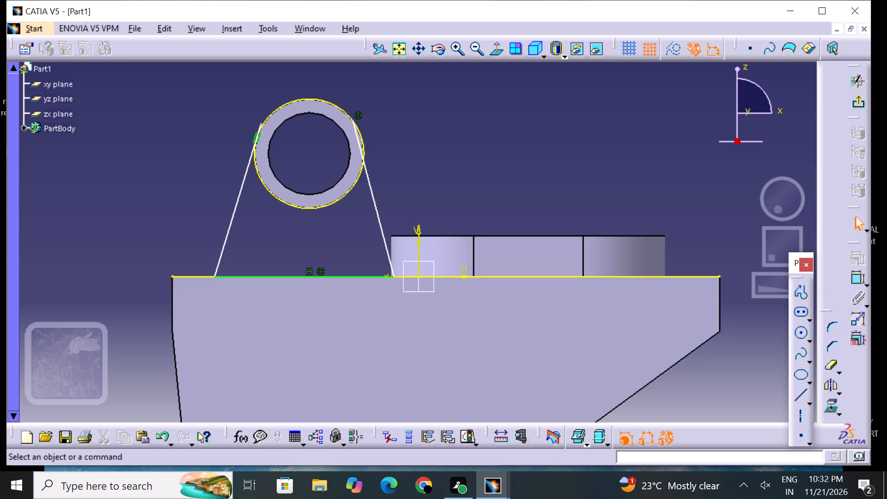
pyautogui.moveTo(376, 210); pyautogui.dragTo(380, 208)
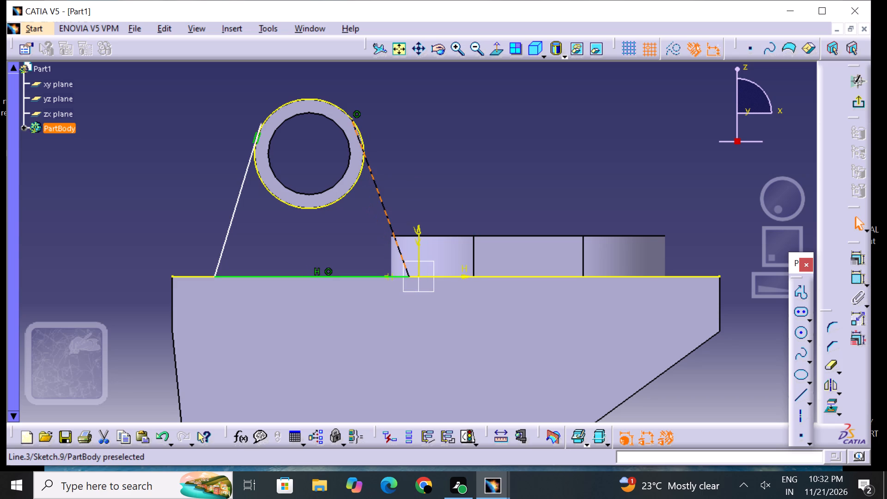
pyautogui.moveTo(380, 208); pyautogui.dragTo(384, 207)
pyautogui.click(410, 185)
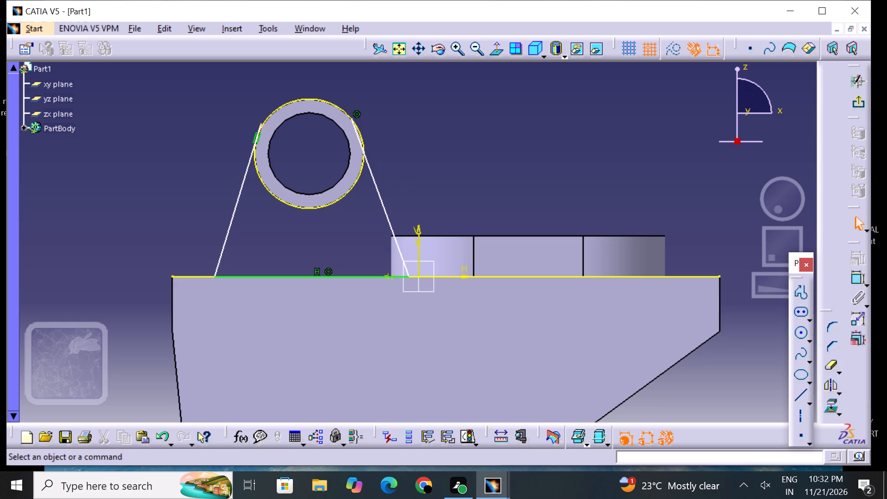
# Quick-trim the upper arc of the cylinder's projected outer circle between the two slanted lines.
pyautogui.click(832, 364)
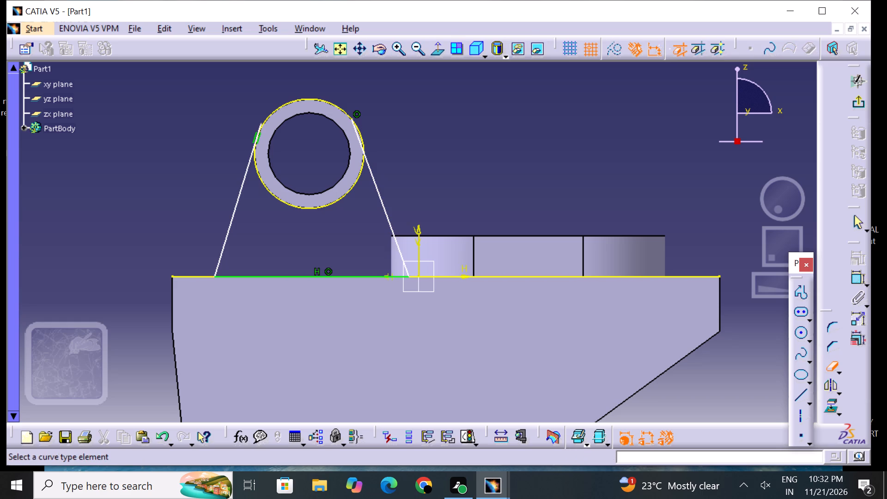
pyautogui.click(322, 98)
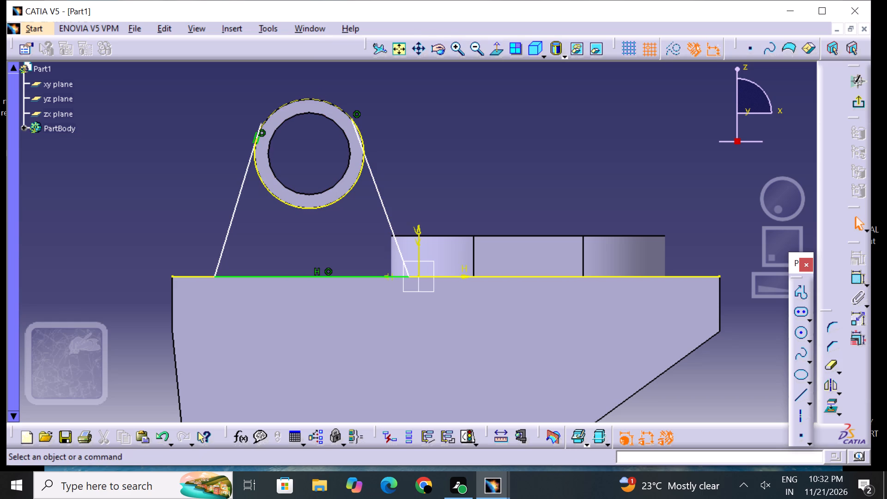
pyautogui.click(397, 158)
pyautogui.click(355, 132)
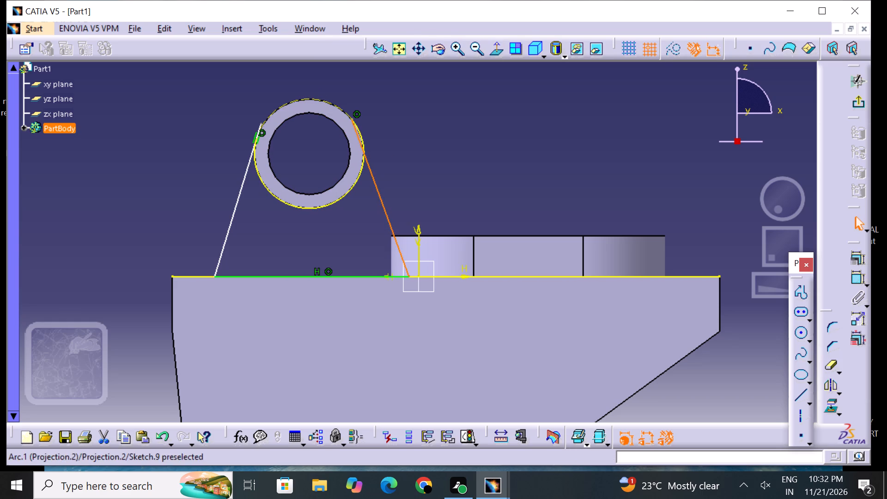
pyautogui.click(375, 138)
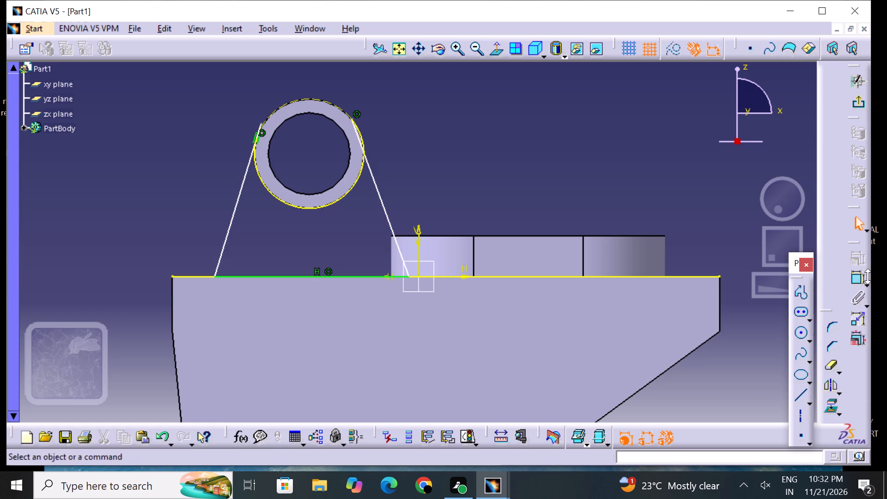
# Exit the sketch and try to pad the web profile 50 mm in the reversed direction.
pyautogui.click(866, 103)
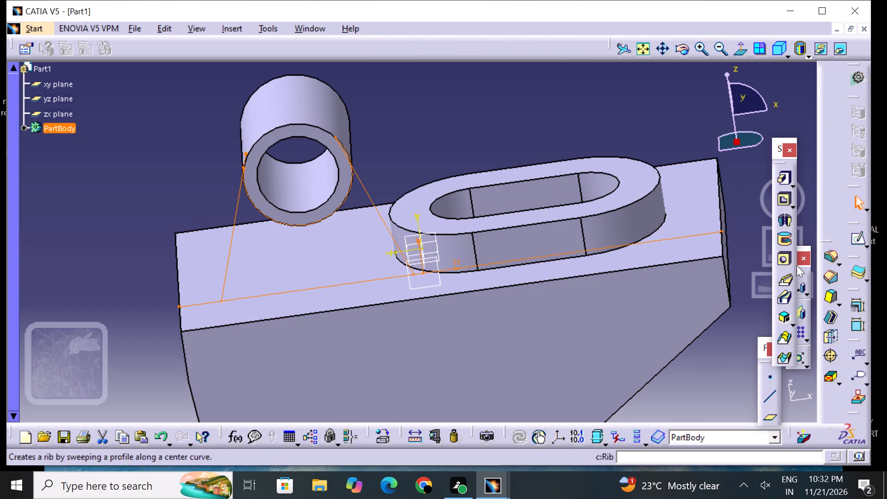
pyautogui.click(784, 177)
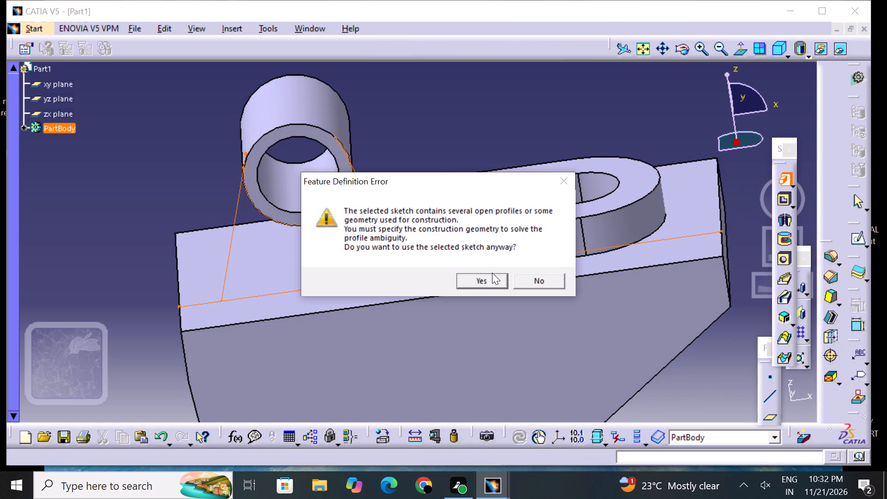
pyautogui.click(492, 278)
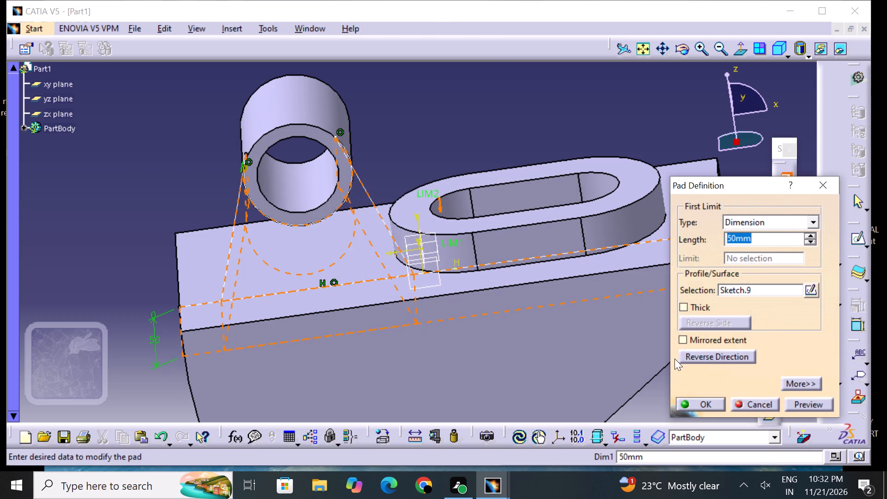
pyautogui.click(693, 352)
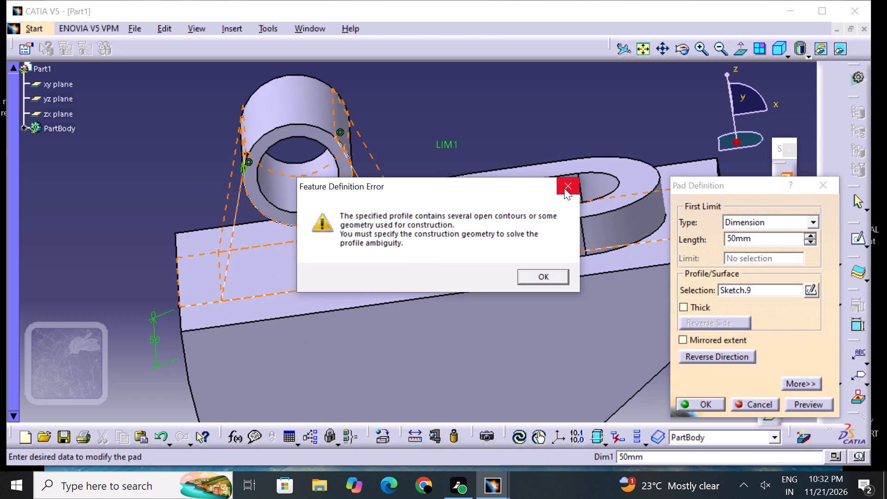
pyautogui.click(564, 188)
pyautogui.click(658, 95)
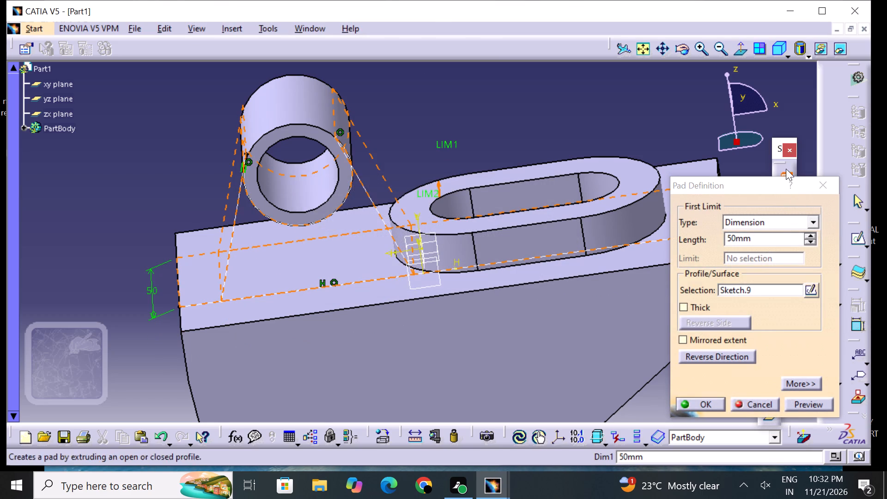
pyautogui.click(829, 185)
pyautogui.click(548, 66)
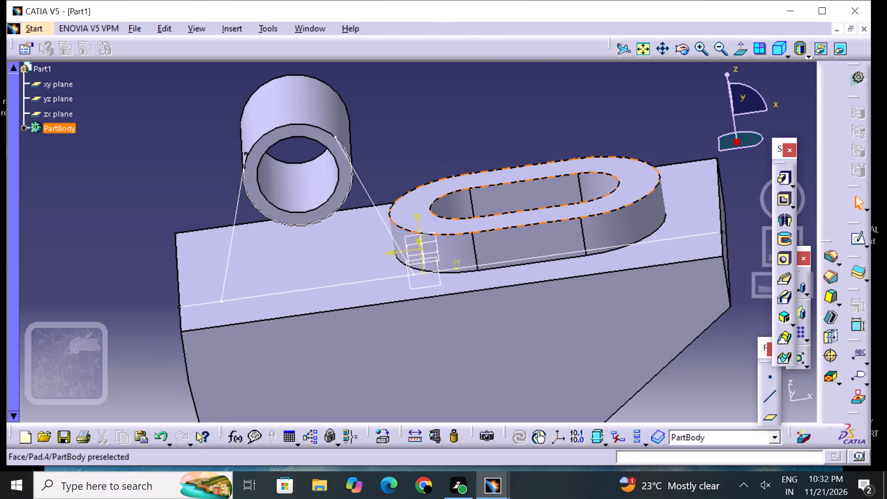
# Reopen the web profile sketch and delete the coincidence near the upper end of the left slanted line.
pyautogui.click(364, 190)
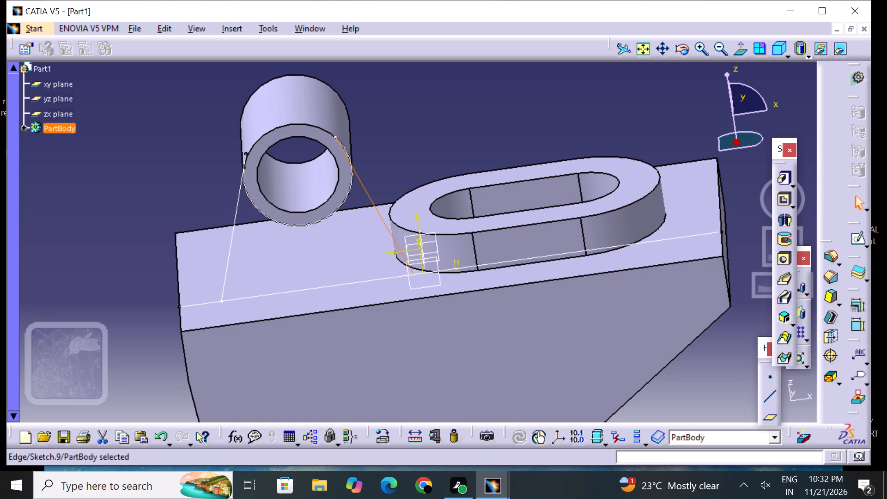
pyautogui.click(854, 242)
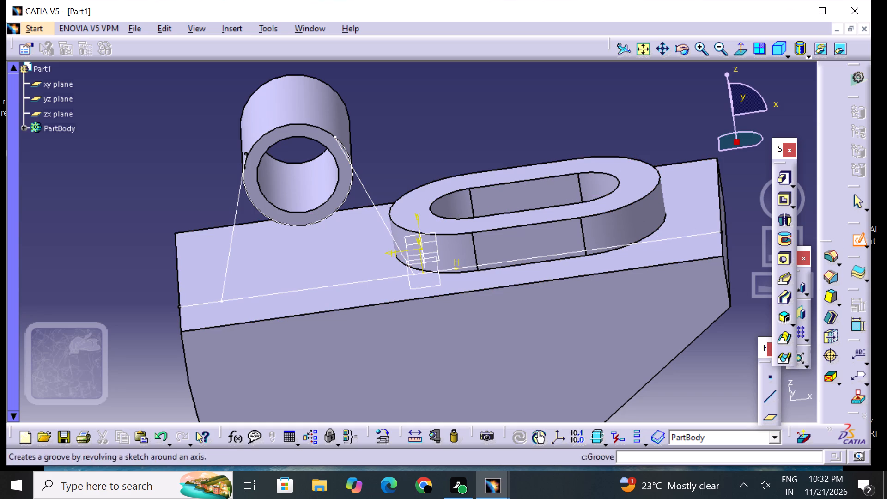
pyautogui.click(375, 212)
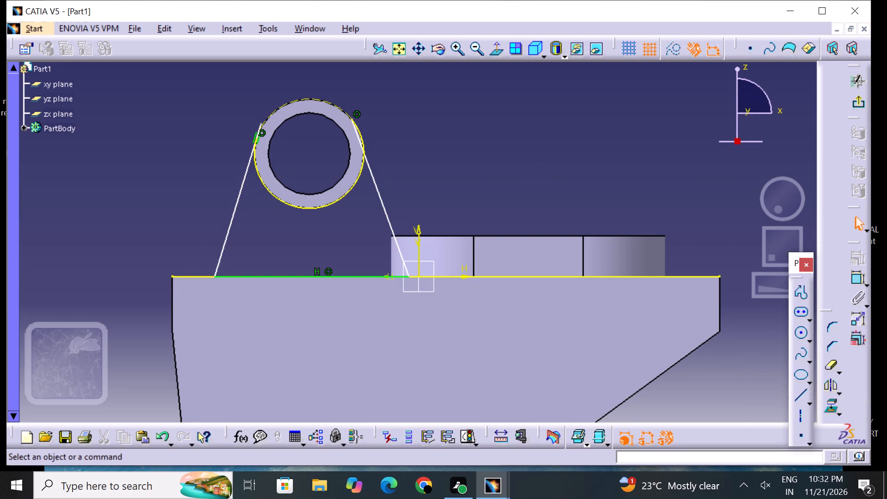
pyautogui.doubleClick(456, 47)
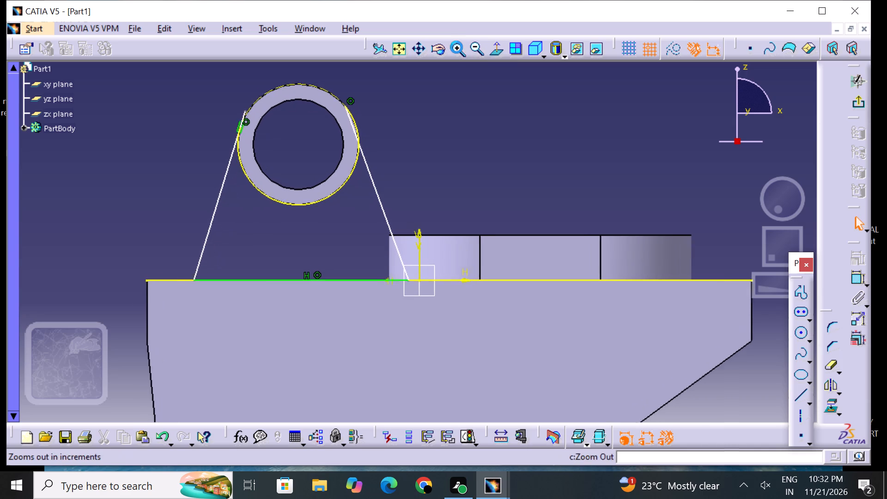
pyautogui.moveTo(238, 112); pyautogui.dragTo(379, 258, button='middle')
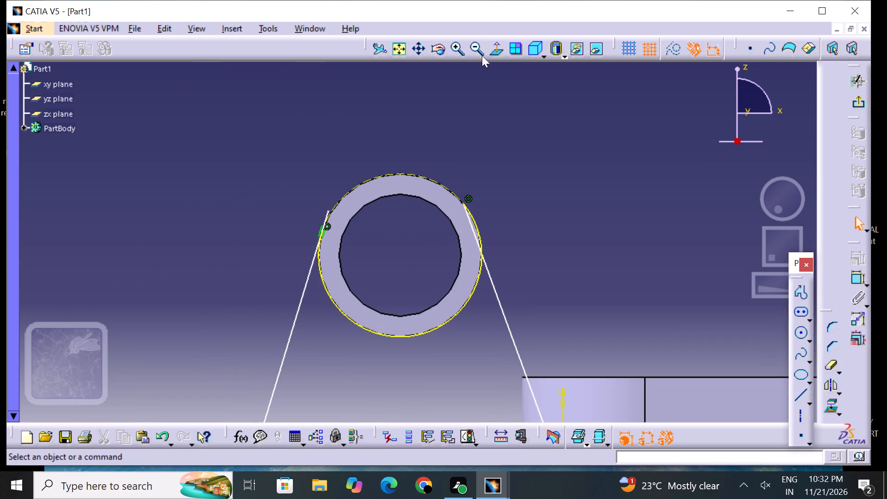
pyautogui.tripleClick(455, 45)
pyautogui.click(457, 45)
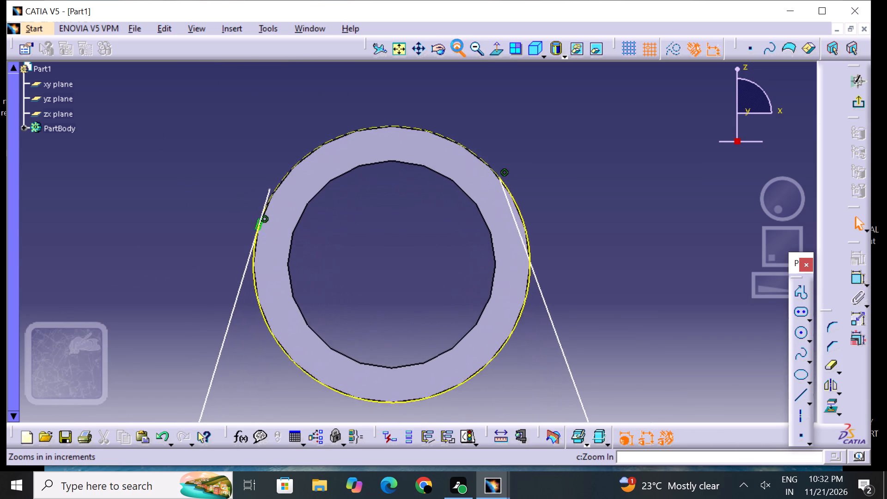
pyautogui.click(202, 213)
pyautogui.rightClick(202, 212)
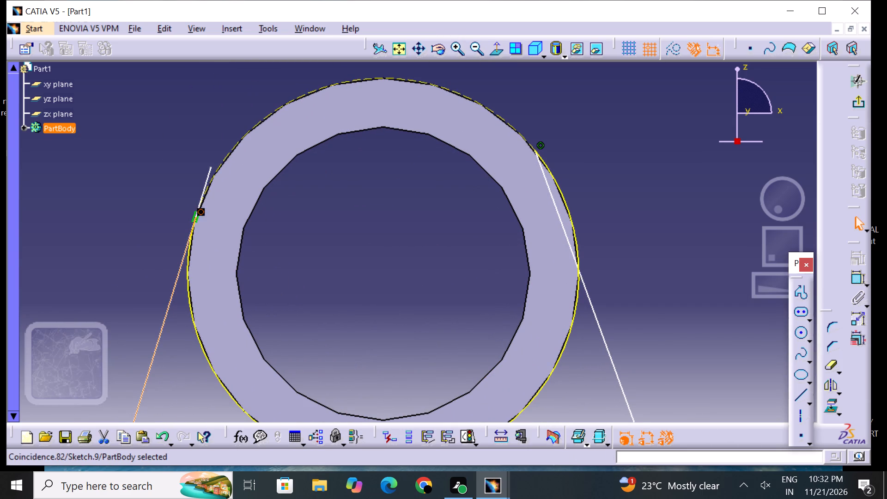
pyautogui.moveTo(247, 400); pyautogui.dragTo(243, 394)
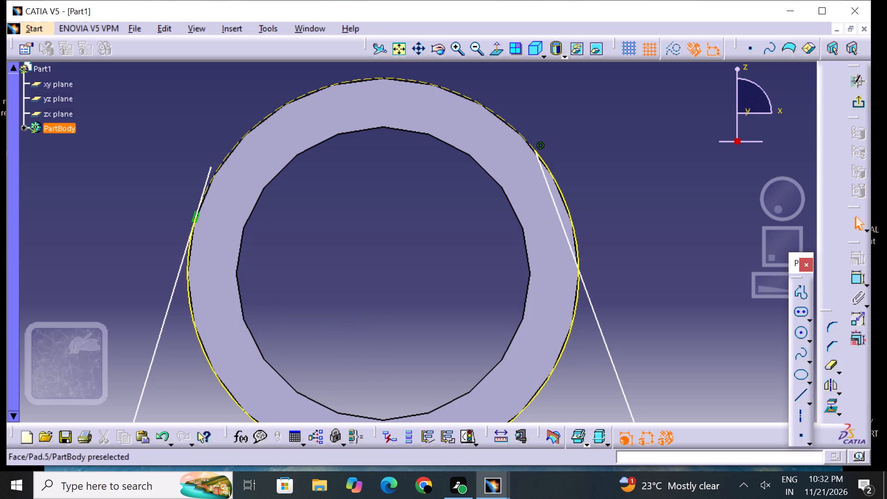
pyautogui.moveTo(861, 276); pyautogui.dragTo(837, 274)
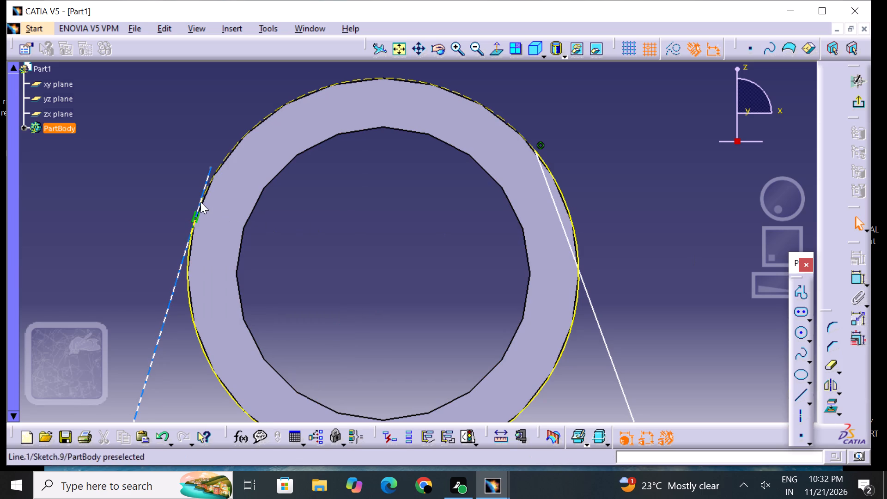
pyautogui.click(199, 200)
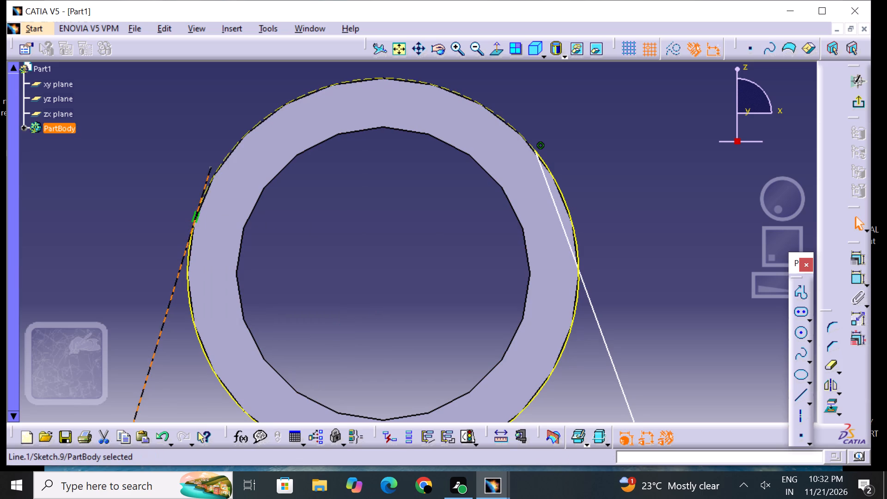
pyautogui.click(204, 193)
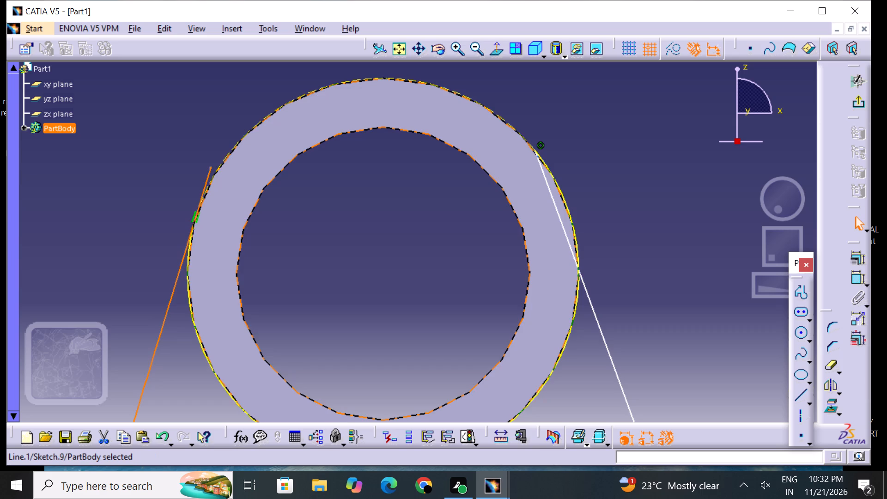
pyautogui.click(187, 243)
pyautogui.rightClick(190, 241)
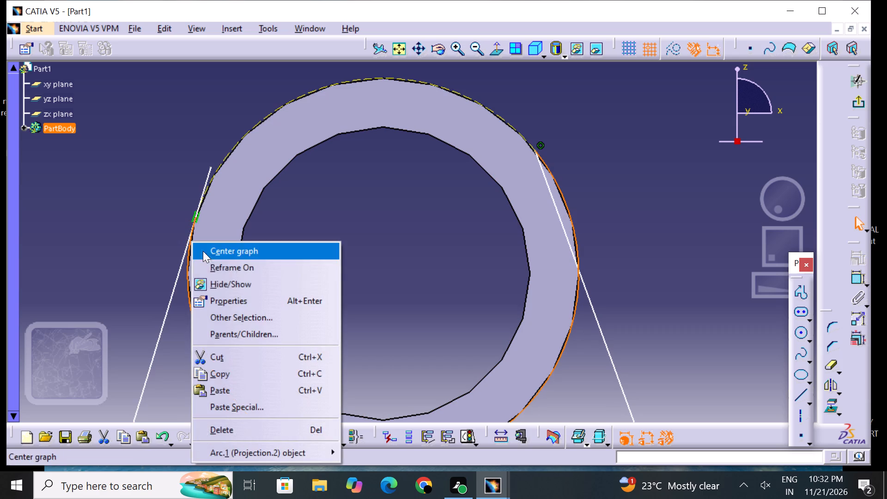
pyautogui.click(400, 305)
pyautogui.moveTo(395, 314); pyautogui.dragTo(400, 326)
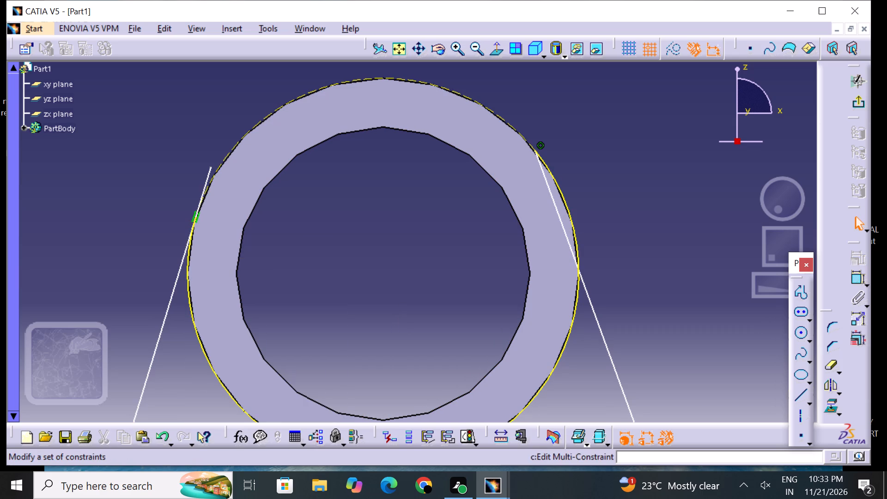
# Quick-trim the short end of the left slanted line that extends past its tangent point on the projected circle.
pyautogui.doubleClick(832, 357)
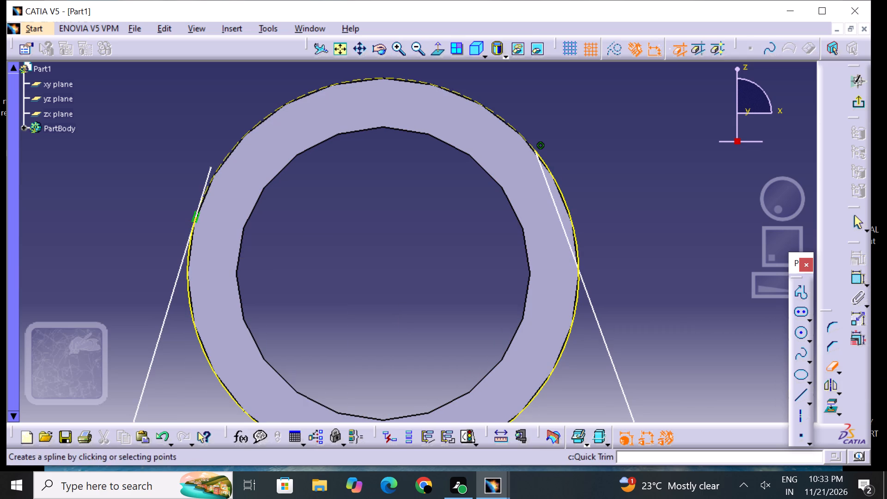
pyautogui.click(205, 179)
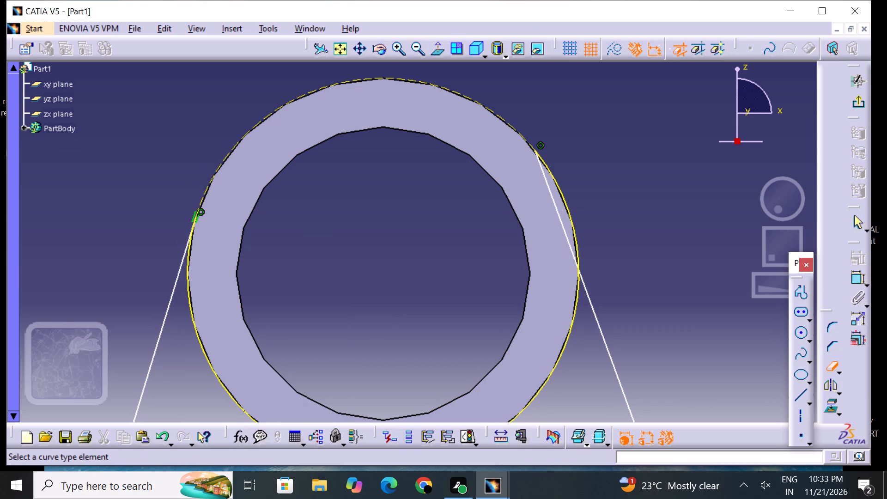
pyautogui.moveTo(327, 273); pyautogui.dragTo(333, 275)
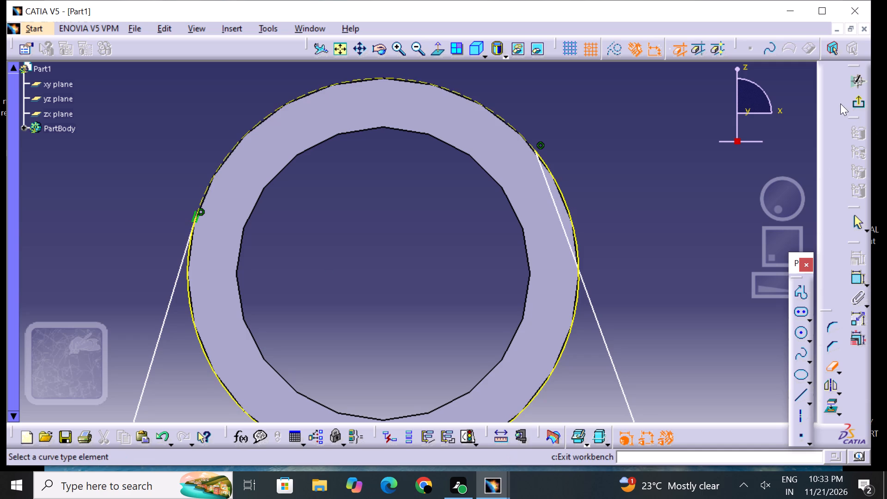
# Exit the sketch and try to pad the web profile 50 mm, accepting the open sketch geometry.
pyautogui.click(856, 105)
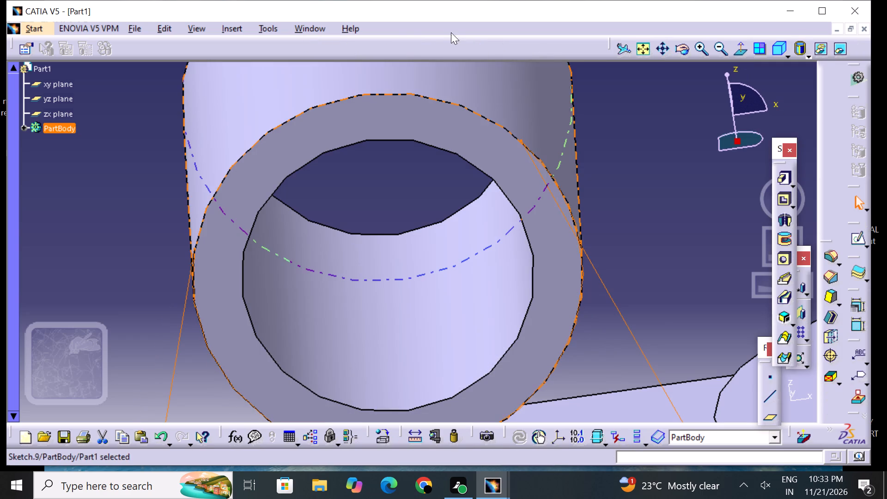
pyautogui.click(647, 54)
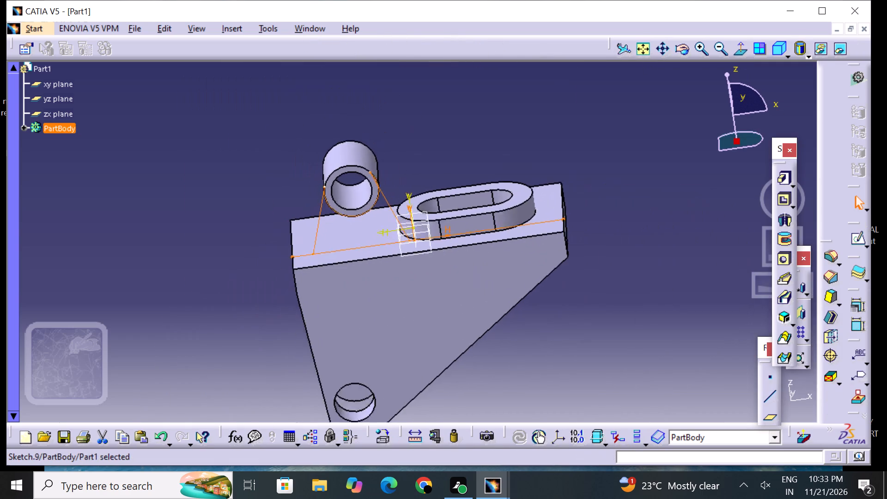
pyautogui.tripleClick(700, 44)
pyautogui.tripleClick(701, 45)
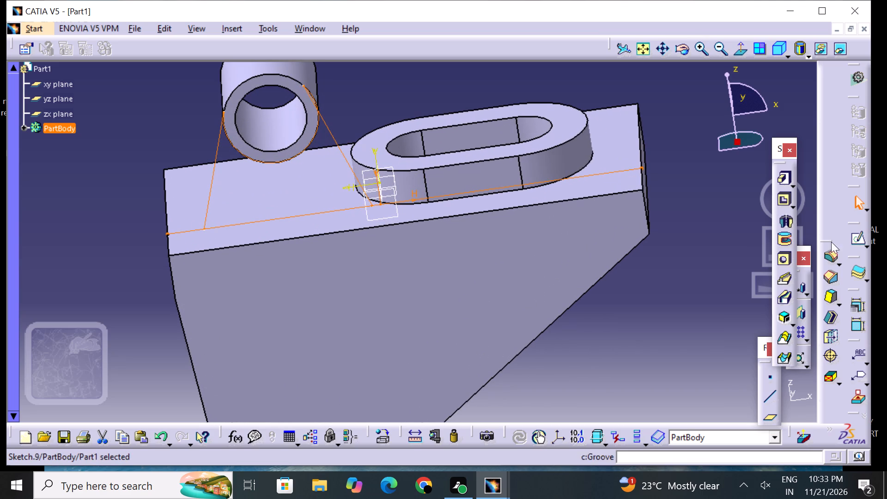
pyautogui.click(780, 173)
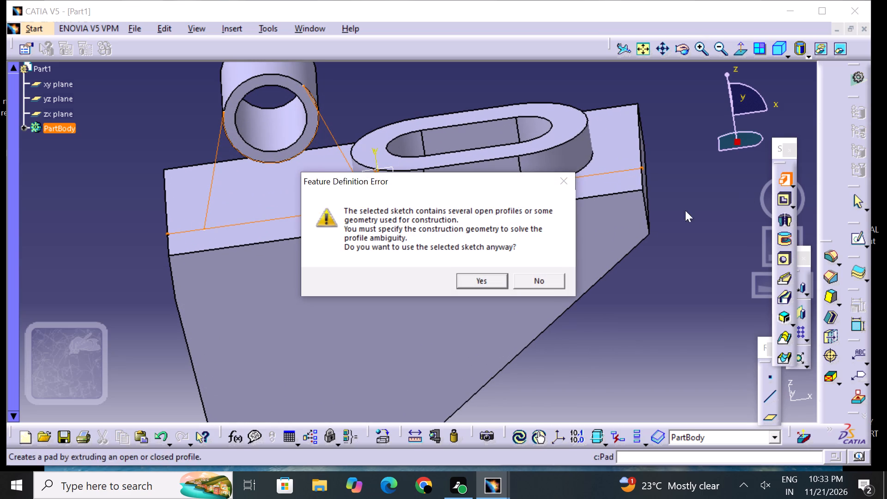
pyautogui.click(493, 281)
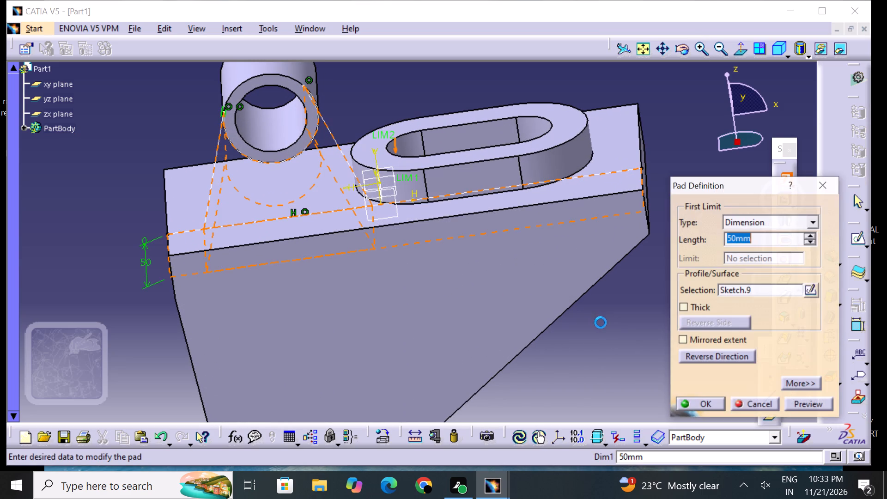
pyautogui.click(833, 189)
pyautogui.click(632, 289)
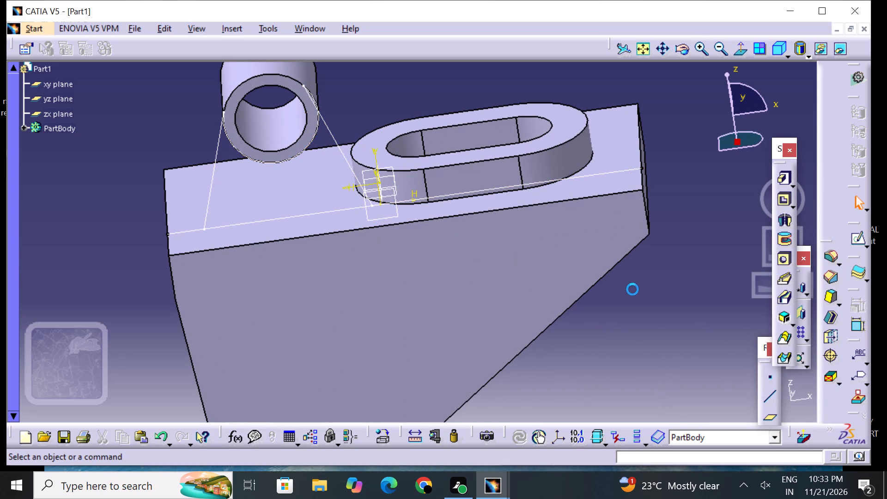
# Reopen the web profile sketch for editing.
pyautogui.click(334, 134)
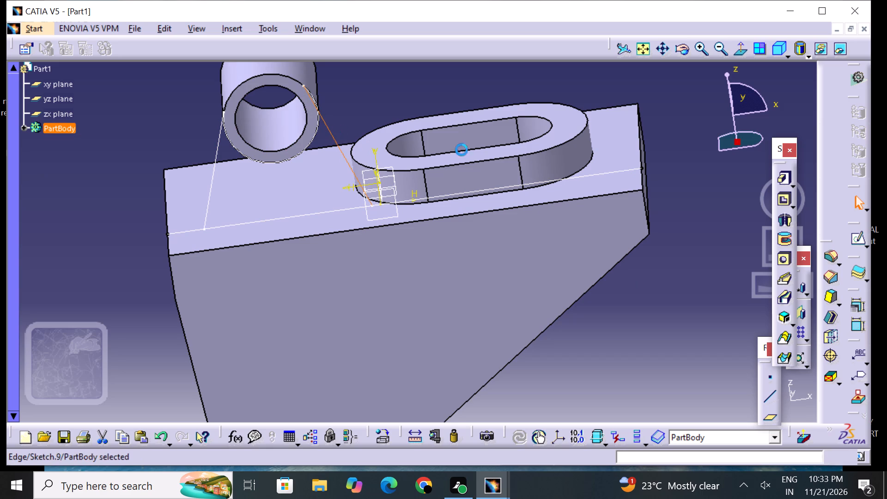
pyautogui.click(857, 235)
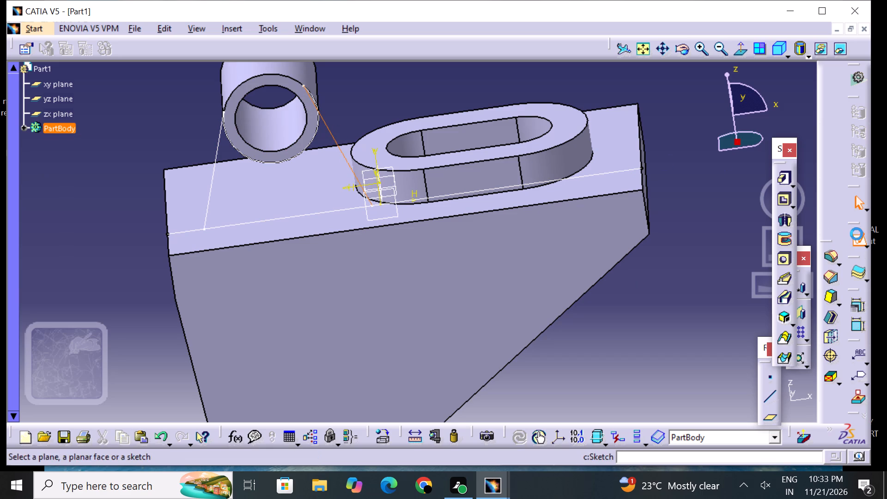
pyautogui.click(330, 132)
pyautogui.moveTo(264, 137); pyautogui.dragTo(269, 169, button='middle')
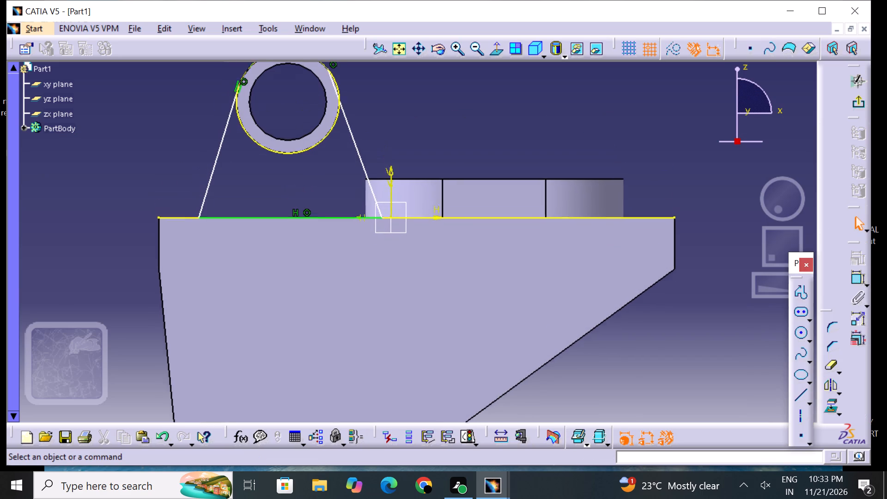
pyautogui.moveTo(269, 169); pyautogui.dragTo(268, 171, button='middle')
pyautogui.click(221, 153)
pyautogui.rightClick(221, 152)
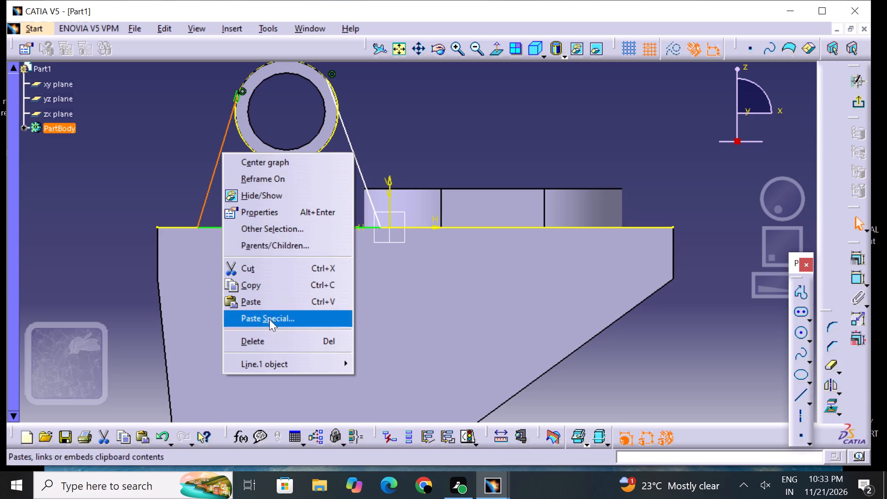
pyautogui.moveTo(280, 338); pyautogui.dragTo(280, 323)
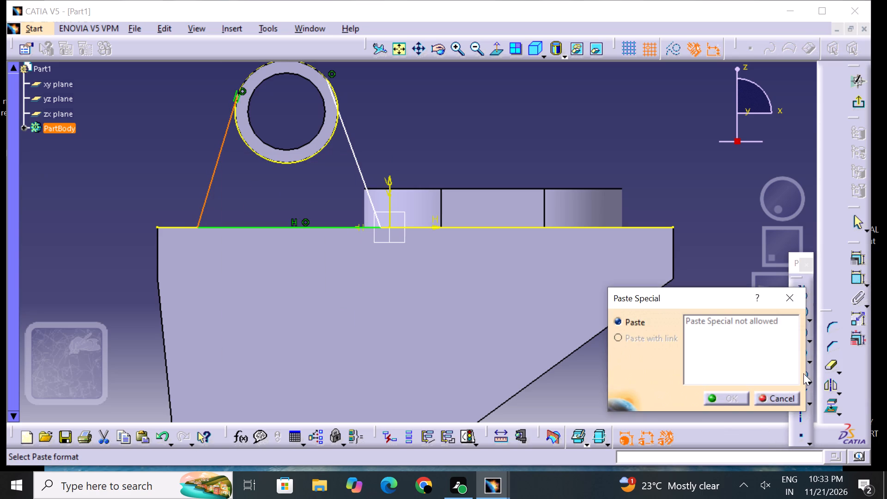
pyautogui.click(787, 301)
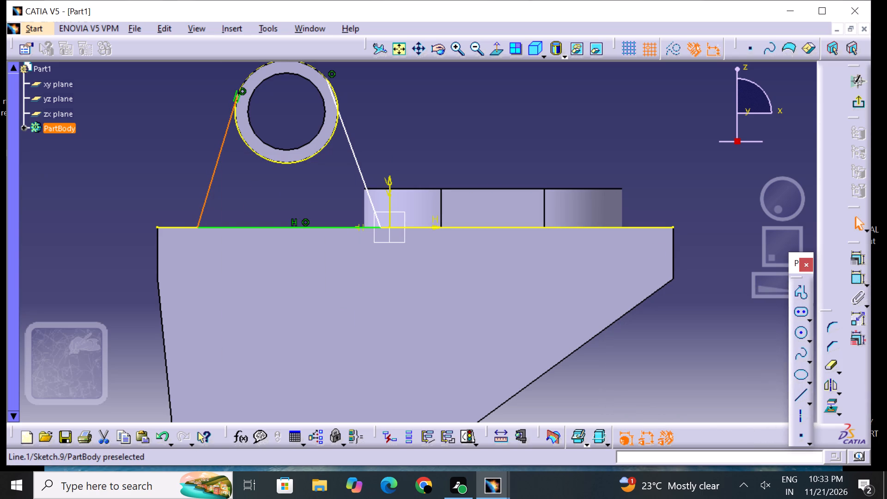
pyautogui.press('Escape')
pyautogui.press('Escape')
# Move the left slanted line outward towards the plate's left end and delete its tangency with the projected circle.
pyautogui.click(219, 164)
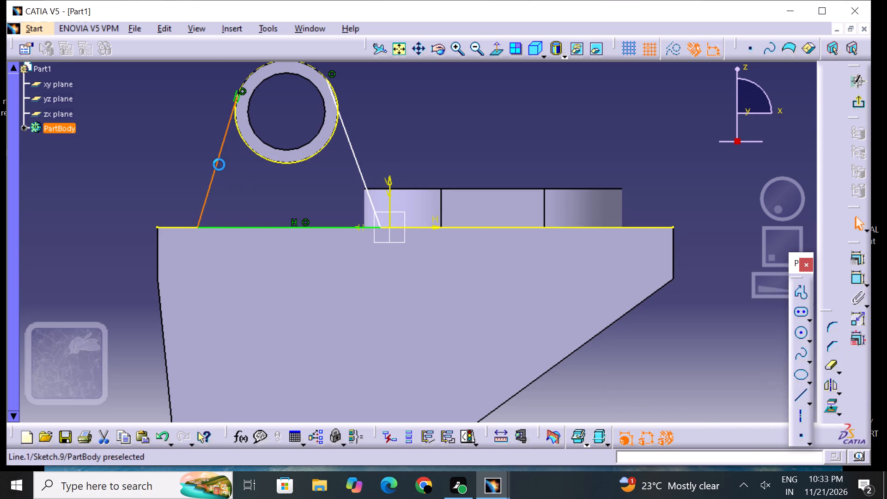
pyautogui.moveTo(219, 164); pyautogui.dragTo(205, 159)
pyautogui.click(209, 167)
pyautogui.click(243, 92)
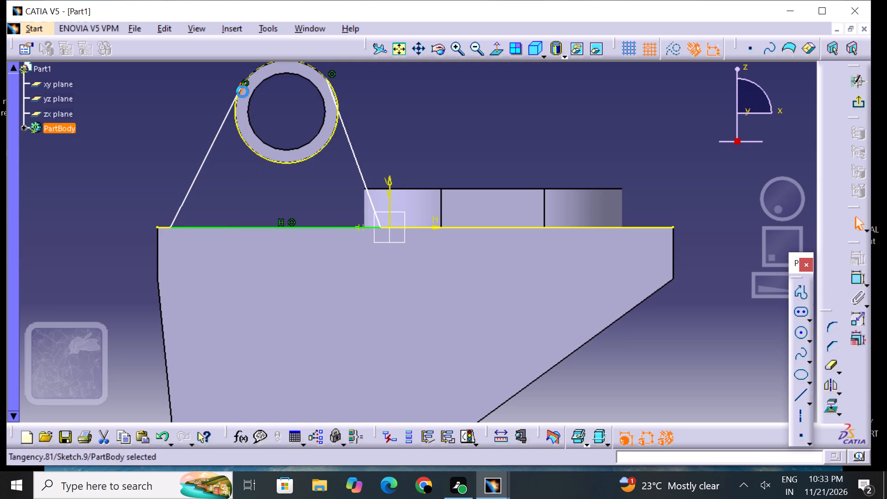
pyautogui.rightClick(243, 91)
pyautogui.click(300, 279)
pyautogui.moveTo(239, 206); pyautogui.dragTo(238, 196)
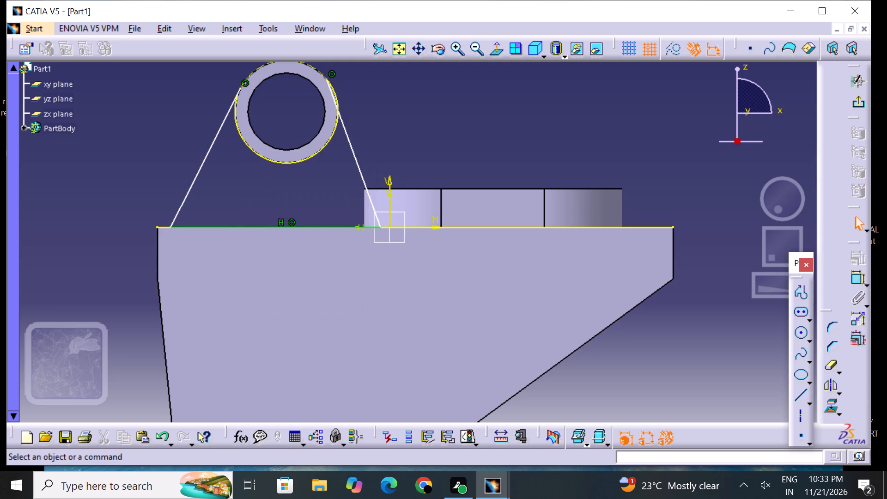
# Shift the left slanted line further outward and delete the cylinder's projected outer circle from the sketch.
pyautogui.moveTo(226, 116); pyautogui.dragTo(220, 108)
pyautogui.click(249, 80)
pyautogui.rightClick(249, 80)
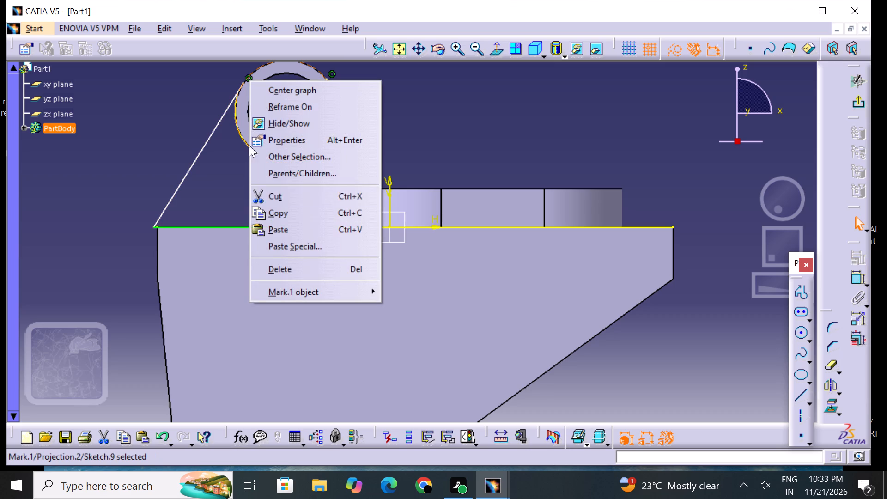
pyautogui.click(281, 268)
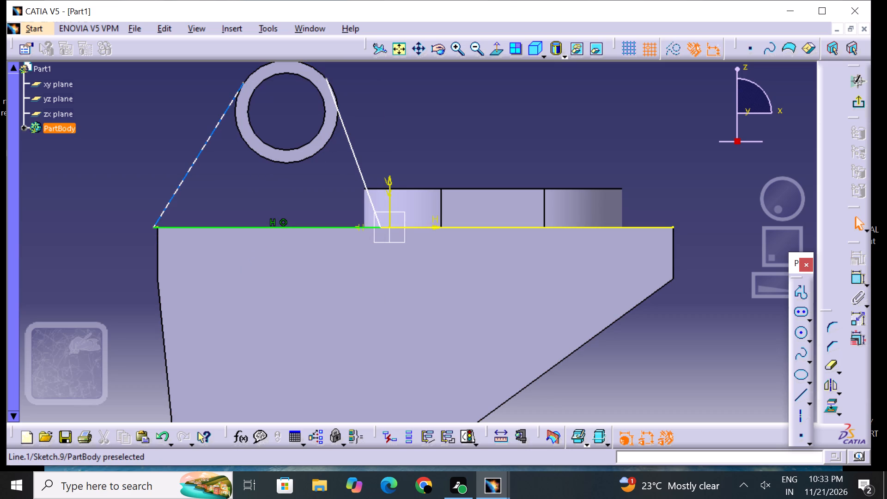
# Move the left slanted line clear of the cylinder, with its lower end just beyond the plate's left edge.
pyautogui.moveTo(195, 155); pyautogui.dragTo(217, 165)
pyautogui.moveTo(227, 140); pyautogui.dragTo(221, 123)
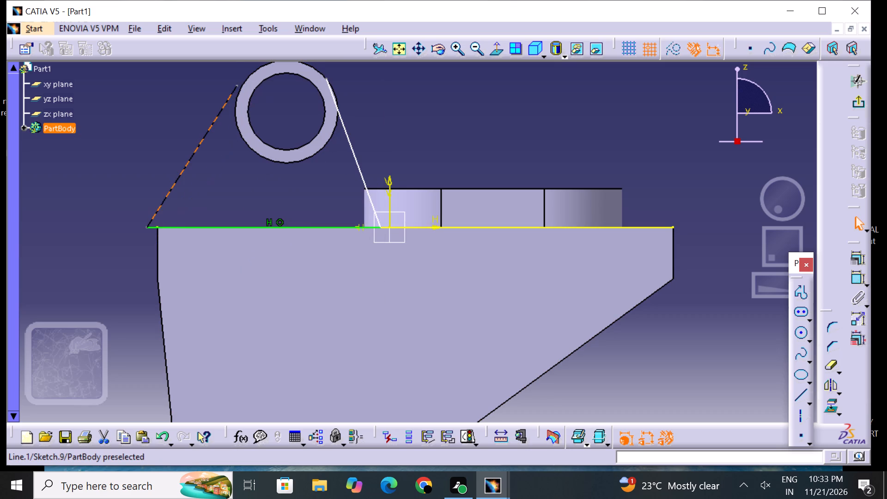
pyautogui.moveTo(221, 123); pyautogui.dragTo(207, 108)
pyautogui.moveTo(229, 175); pyautogui.dragTo(219, 262, button='middle')
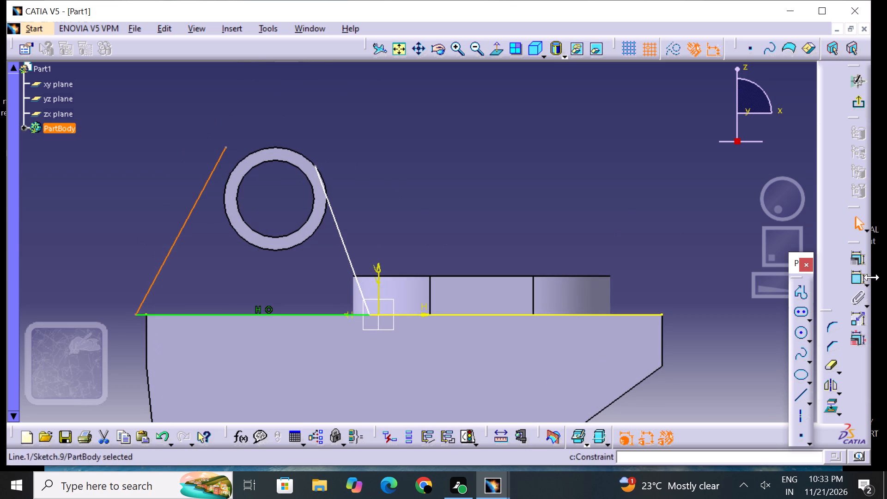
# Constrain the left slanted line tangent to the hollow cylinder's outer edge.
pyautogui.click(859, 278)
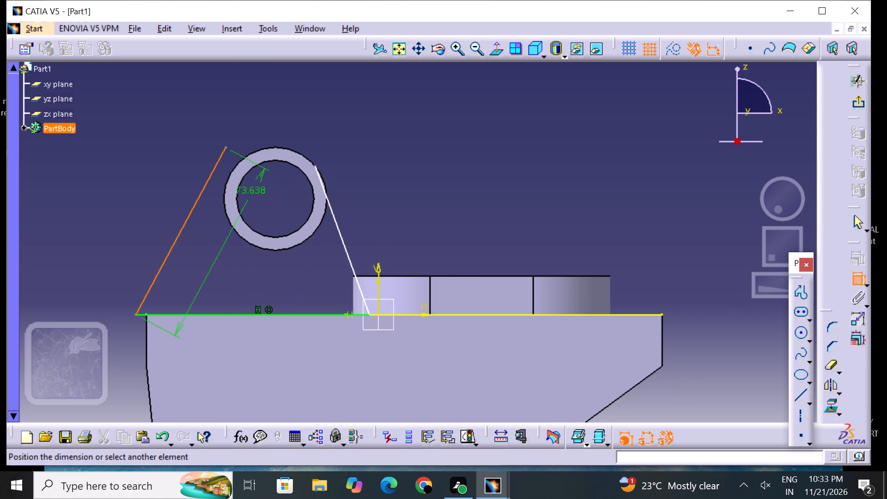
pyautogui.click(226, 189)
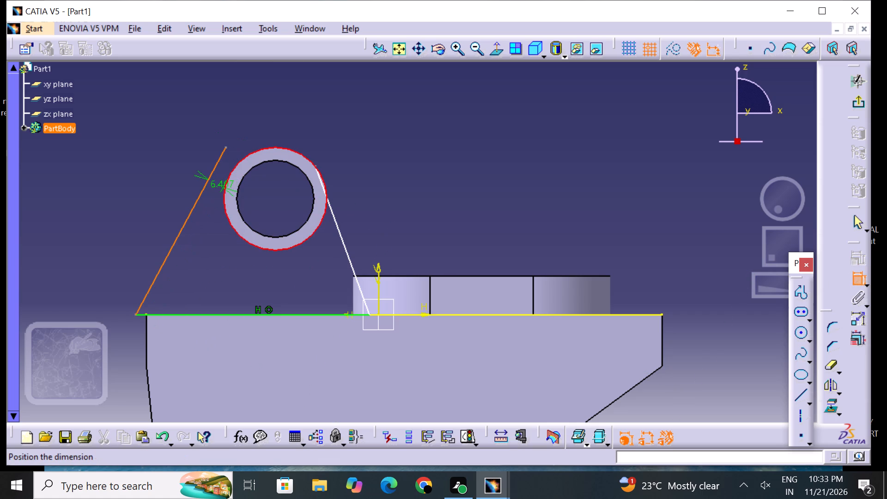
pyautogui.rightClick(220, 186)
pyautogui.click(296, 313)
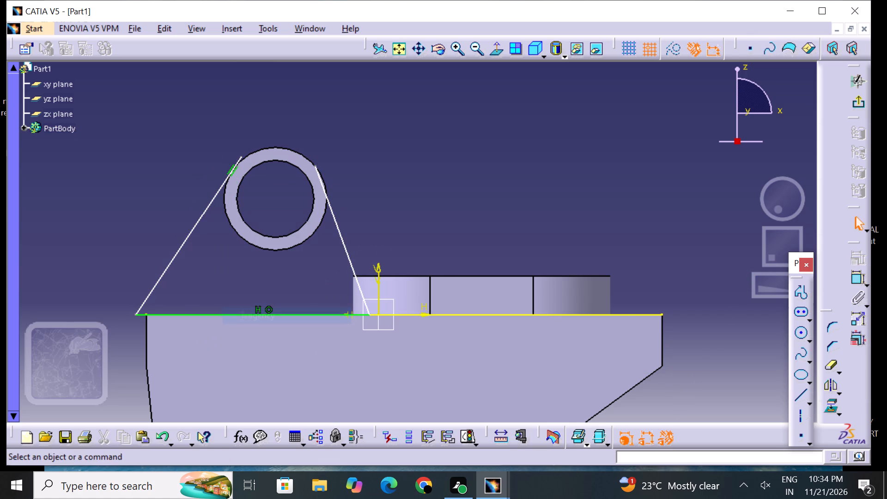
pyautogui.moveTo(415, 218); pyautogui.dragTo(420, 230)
# Project the hollow cylinder's outer circular edge into the web sketch.
pyautogui.click(840, 410)
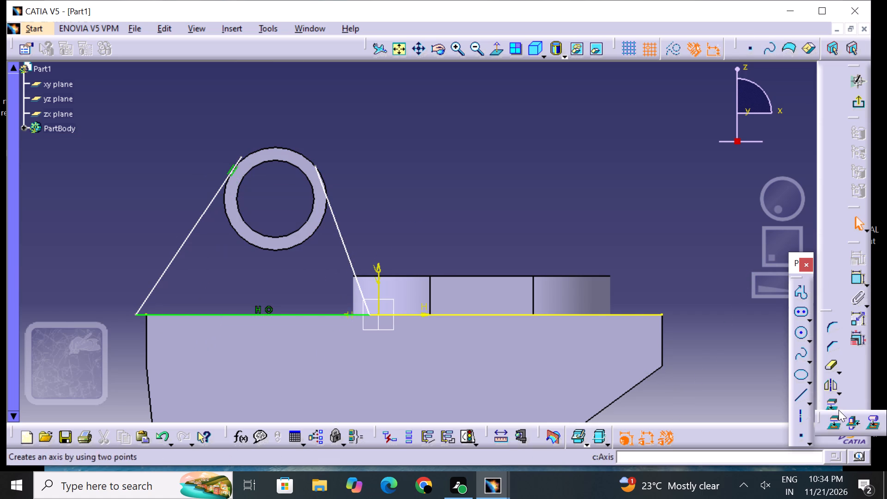
pyautogui.click(832, 408)
pyautogui.click(832, 401)
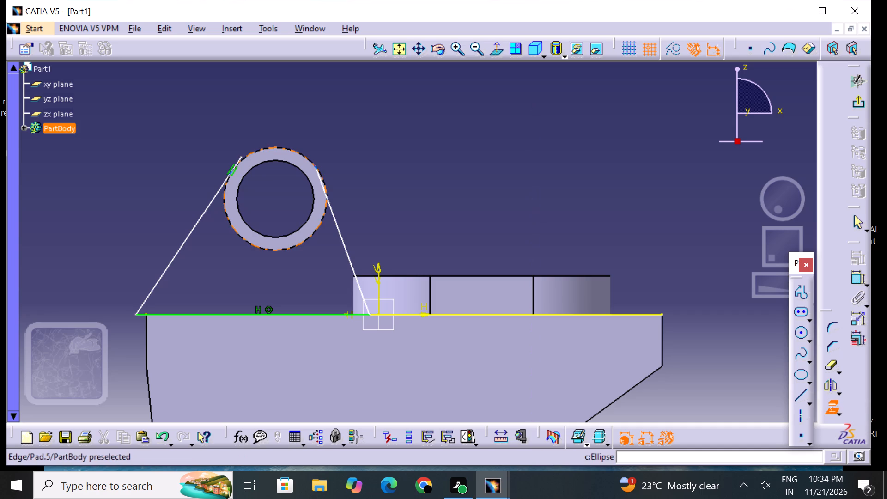
pyautogui.moveTo(316, 231); pyautogui.dragTo(322, 223)
pyautogui.moveTo(447, 181); pyautogui.dragTo(458, 207)
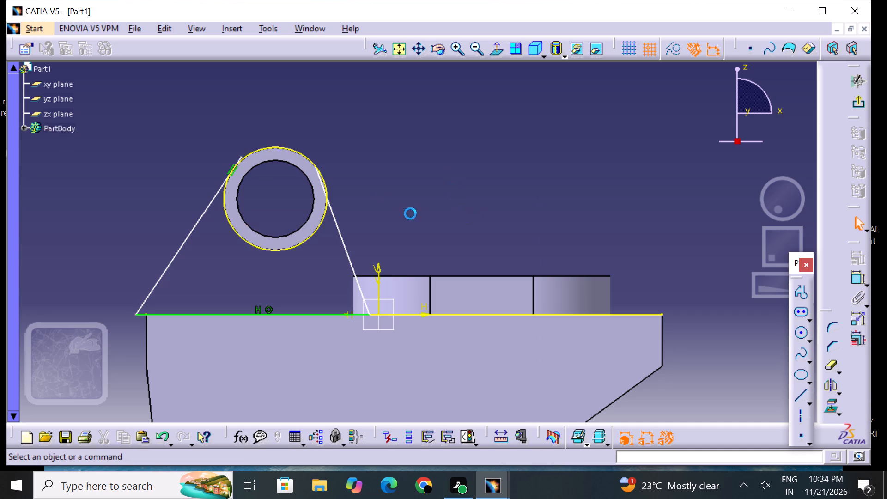
# Delete the left slanted line from the web sketch.
pyautogui.click(189, 230)
pyautogui.rightClick(189, 230)
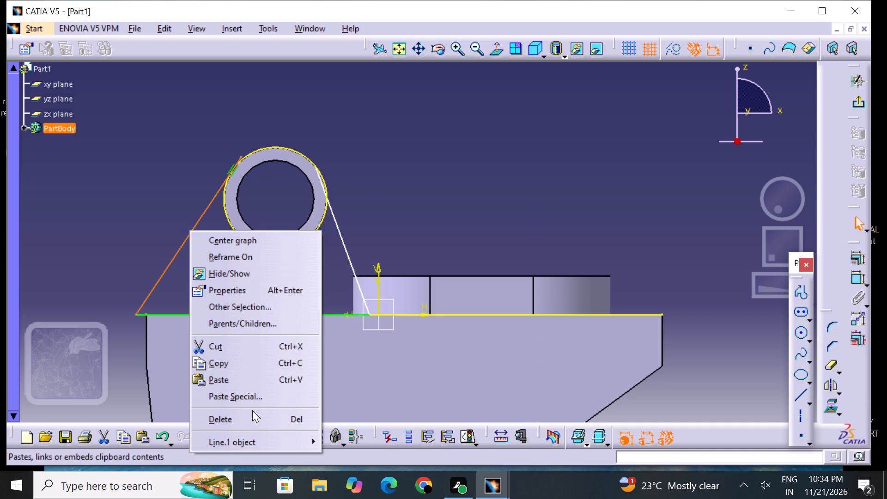
pyautogui.click(252, 410)
pyautogui.click(252, 413)
pyautogui.click(188, 238)
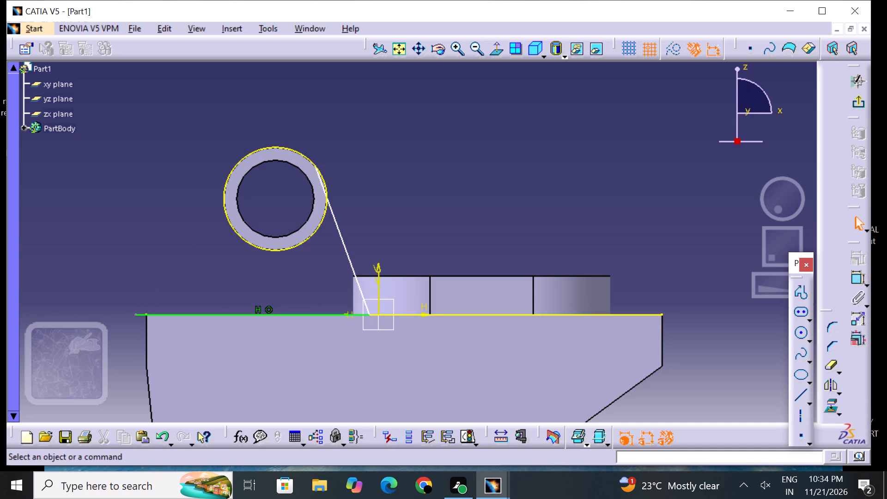
# Draw a new slanted line from the base line's left end up past the cylinder's upper left side.
pyautogui.click(805, 397)
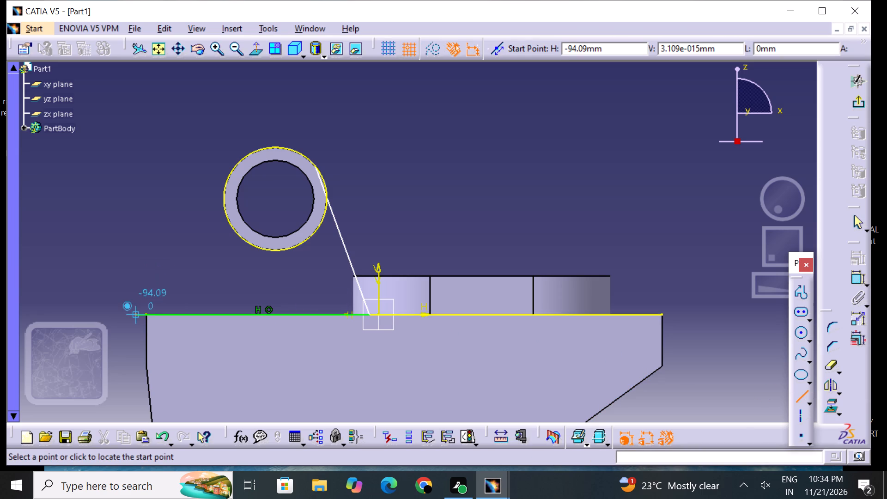
pyautogui.moveTo(134, 310); pyautogui.dragTo(143, 304)
pyautogui.click(237, 122)
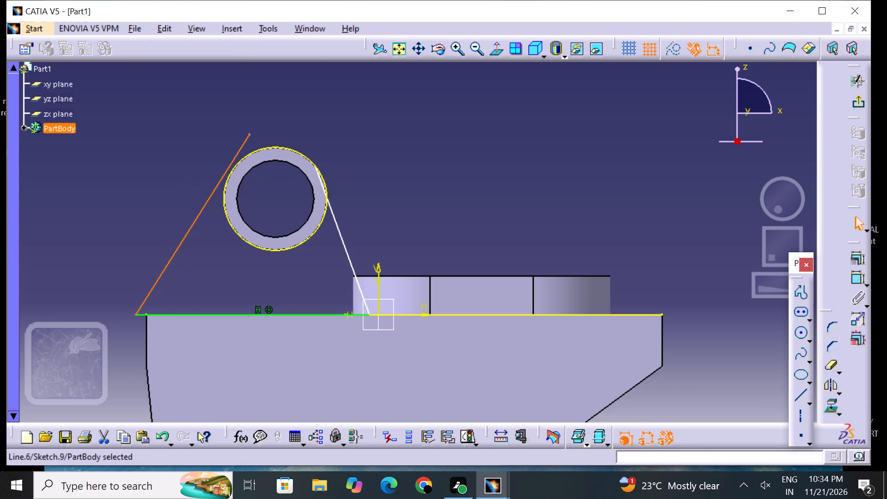
pyautogui.click(362, 141)
# Constrain the new left slanted line tangent to the projected outer circle.
pyautogui.click(848, 280)
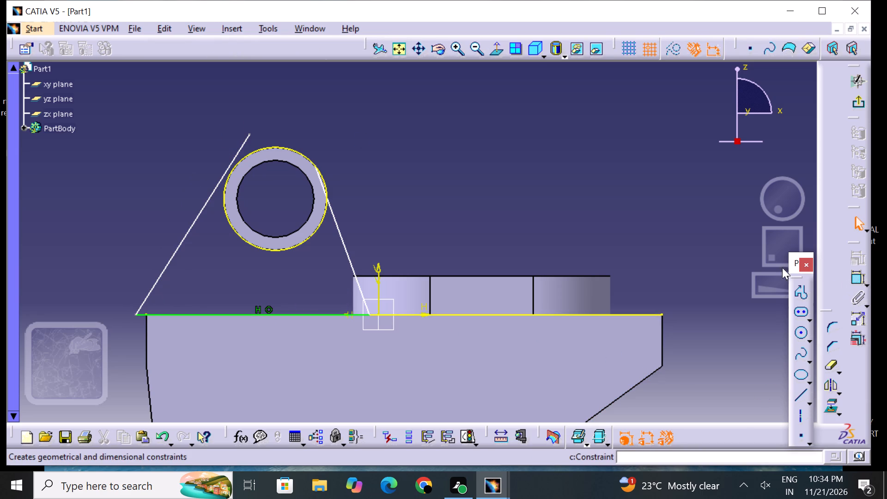
pyautogui.click(857, 278)
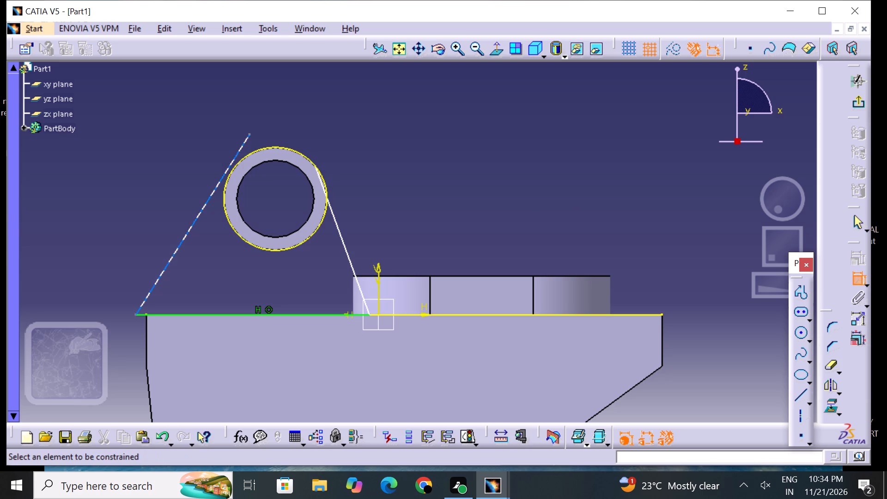
pyautogui.click(239, 146)
pyautogui.click(242, 162)
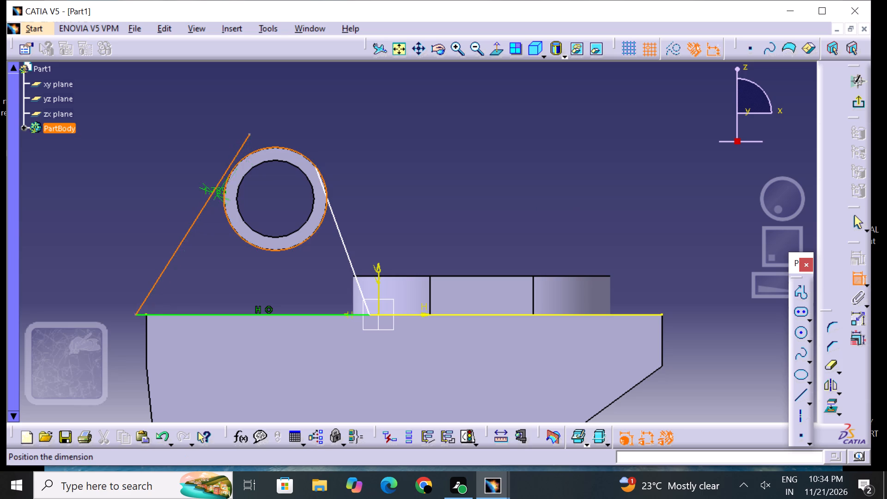
pyautogui.rightClick(244, 162)
pyautogui.click(311, 293)
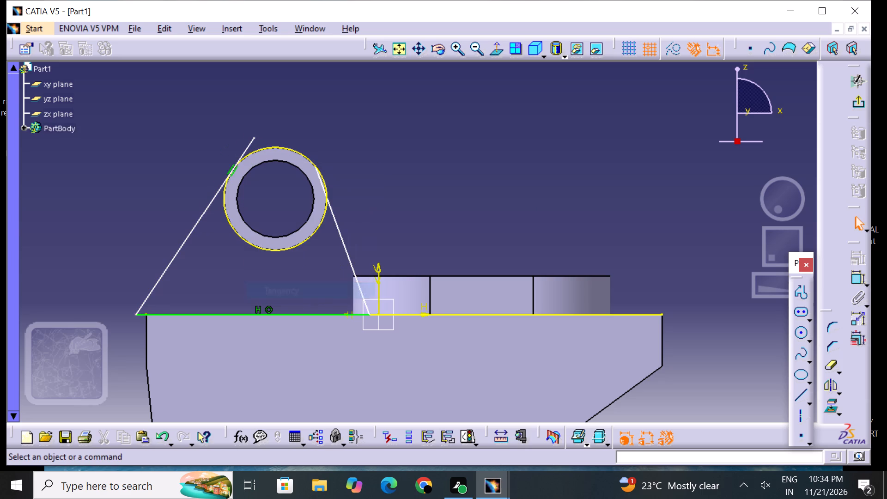
pyautogui.click(398, 210)
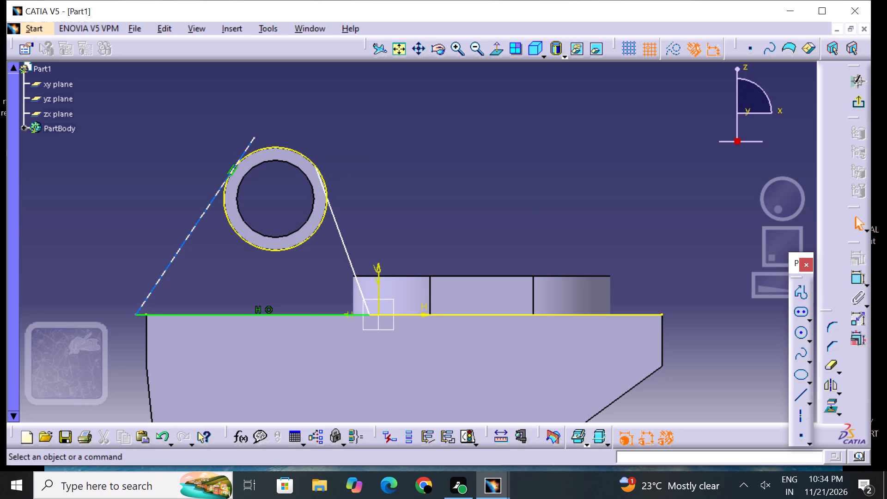
# Move the left slanted line's lower end inward so it sits just inside the plate's left edge.
pyautogui.moveTo(141, 308); pyautogui.dragTo(163, 308)
pyautogui.click(170, 266)
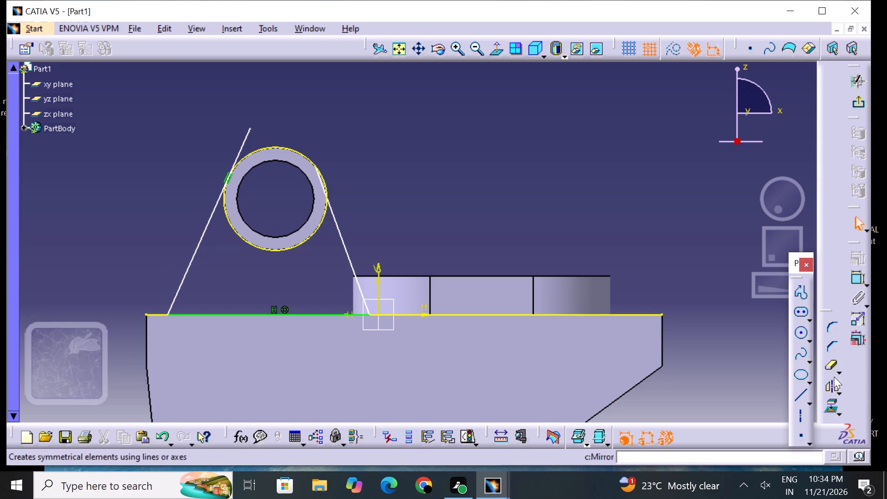
# Quick-trim the upper ends of both slanted web lines back to the projected circle.
pyautogui.doubleClick(832, 365)
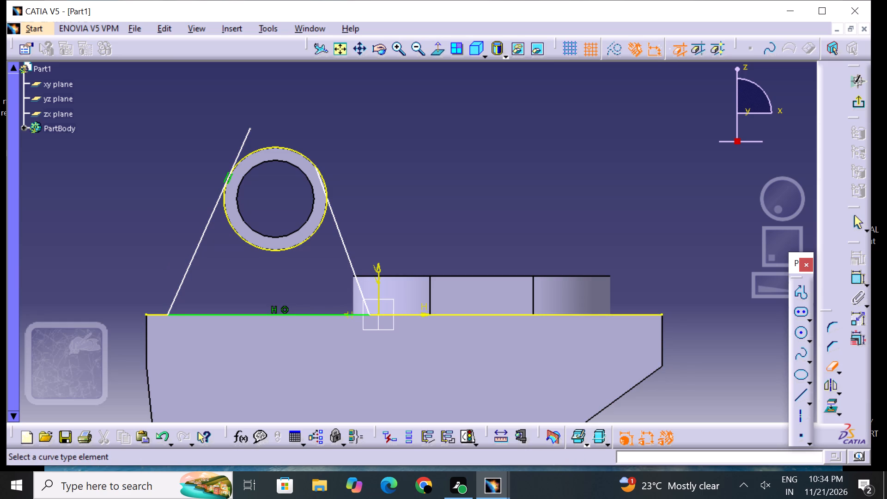
pyautogui.click(240, 144)
pyautogui.click(368, 158)
pyautogui.click(832, 368)
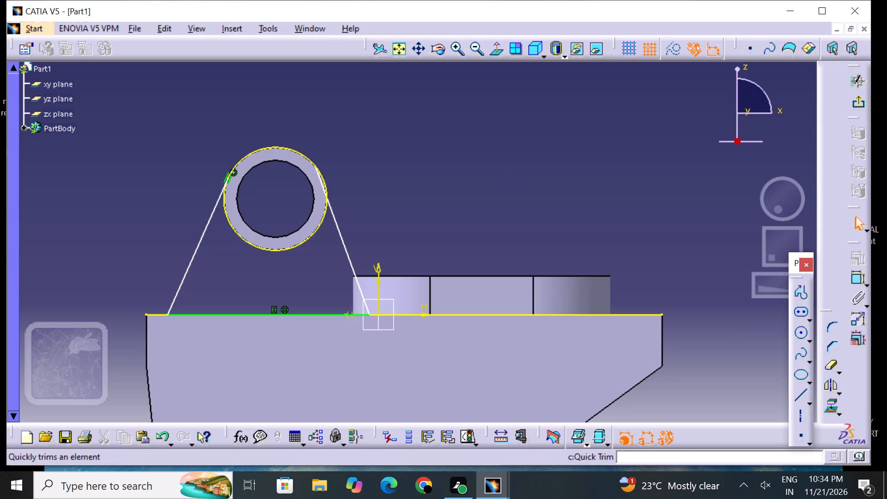
pyautogui.moveTo(455, 34); pyautogui.dragTo(460, 46)
pyautogui.click(462, 50)
pyautogui.click(462, 50)
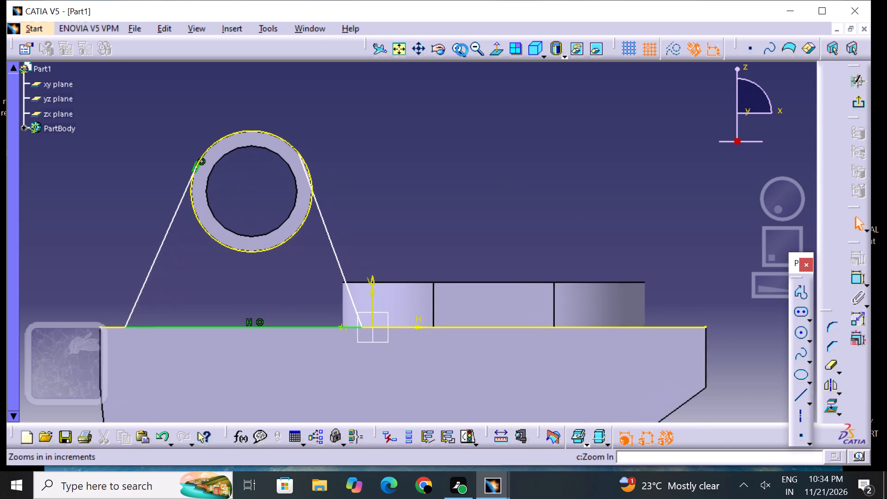
pyautogui.click(462, 50)
pyautogui.moveTo(158, 149); pyautogui.dragTo(321, 233, button='middle')
pyautogui.doubleClick(831, 365)
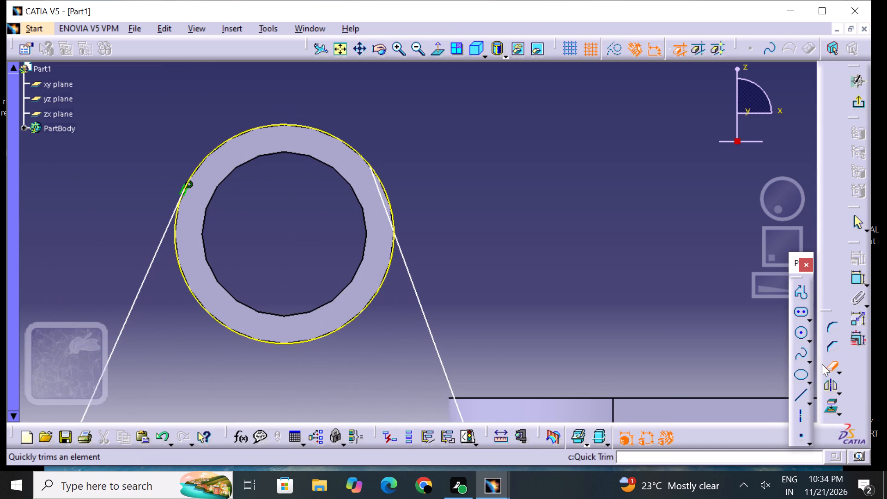
pyautogui.click(383, 201)
pyautogui.click(433, 235)
# Examine closely where the slanted web lines' upper ends meet the projected outer circle, focusing on the left line's end point.
pyautogui.tripleClick(403, 51)
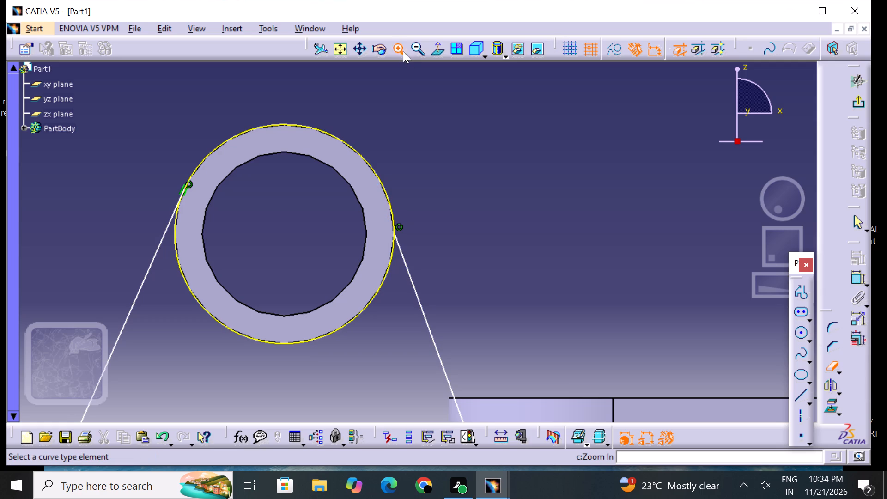
pyautogui.tripleClick(403, 51)
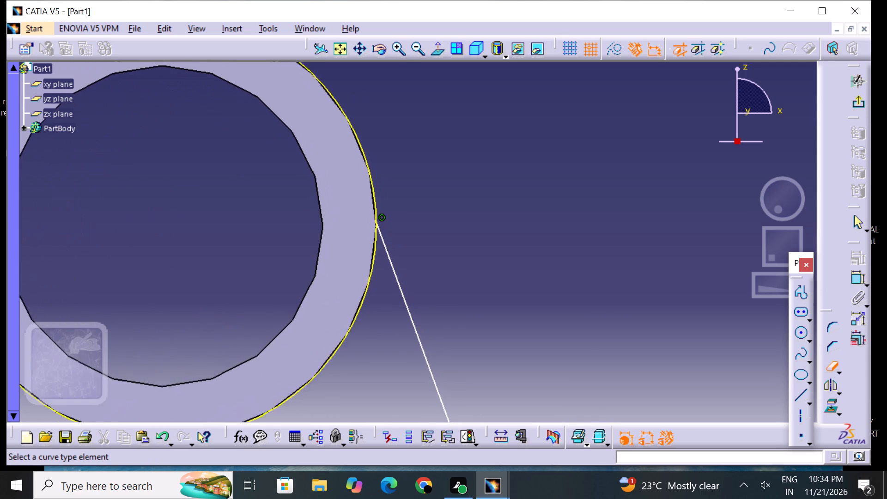
pyautogui.moveTo(154, 201); pyautogui.dragTo(389, 277, button='middle')
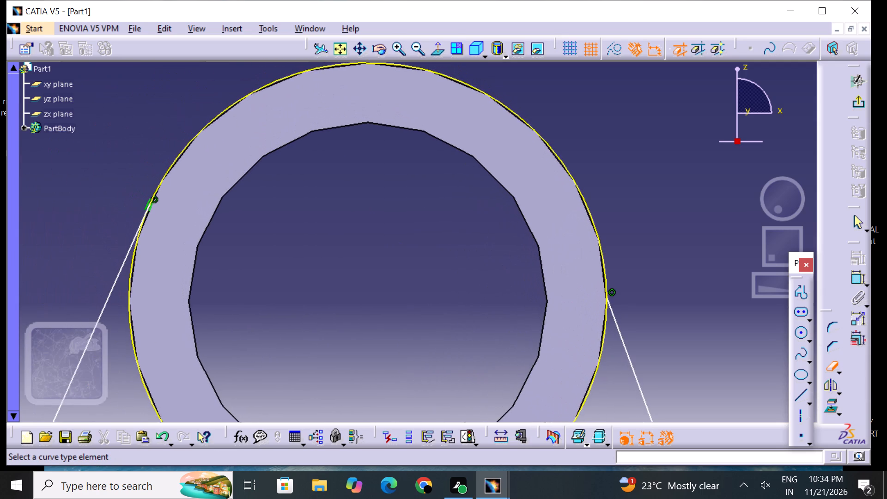
pyautogui.tripleClick(402, 52)
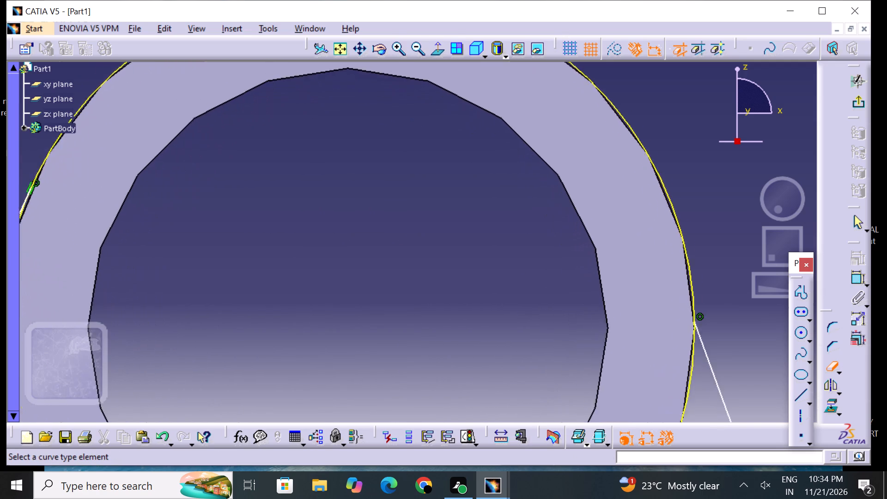
pyautogui.click(838, 365)
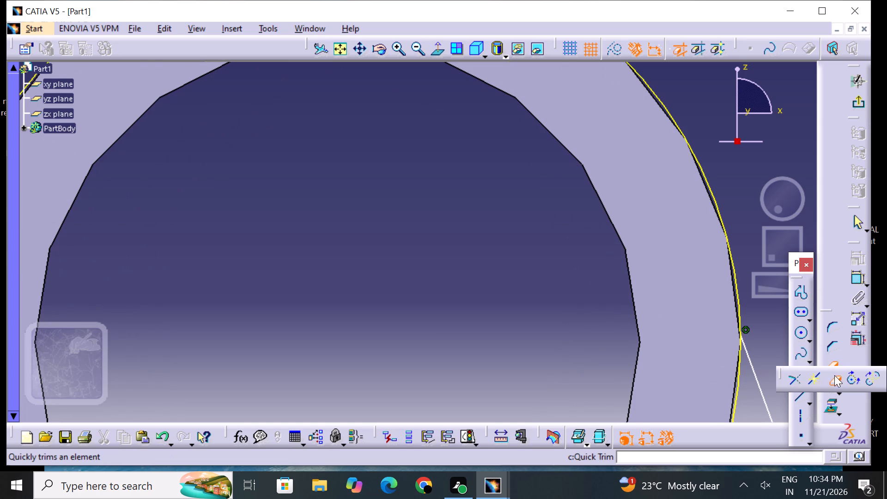
pyautogui.click(834, 375)
pyautogui.moveTo(304, 288); pyautogui.dragTo(624, 365, button='middle')
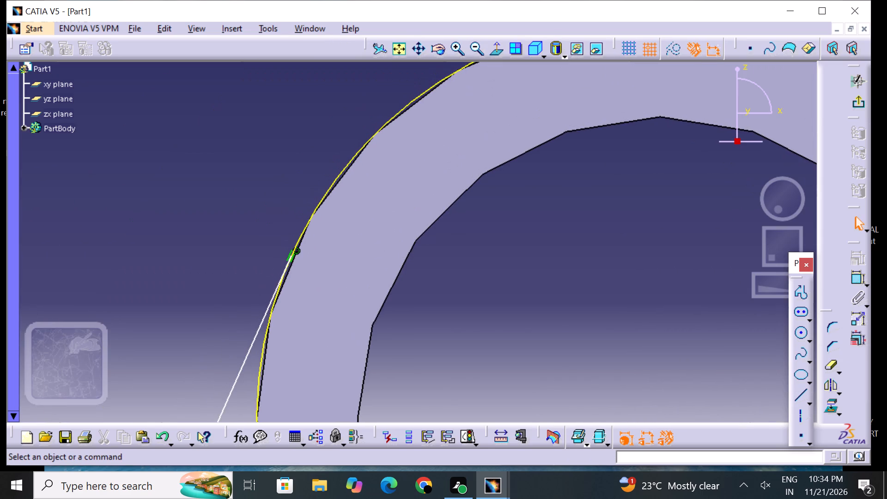
pyautogui.tripleClick(454, 44)
pyautogui.doubleClick(456, 49)
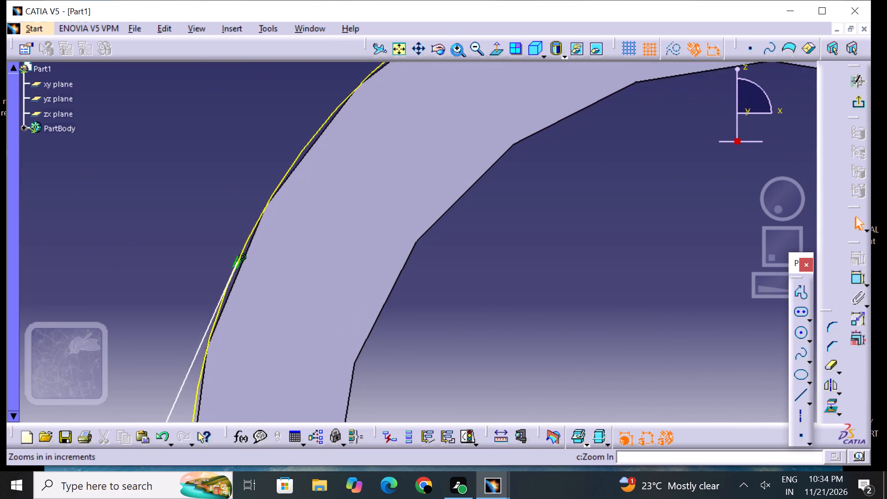
pyautogui.click(458, 52)
pyautogui.moveTo(200, 225); pyautogui.dragTo(465, 203, button='middle')
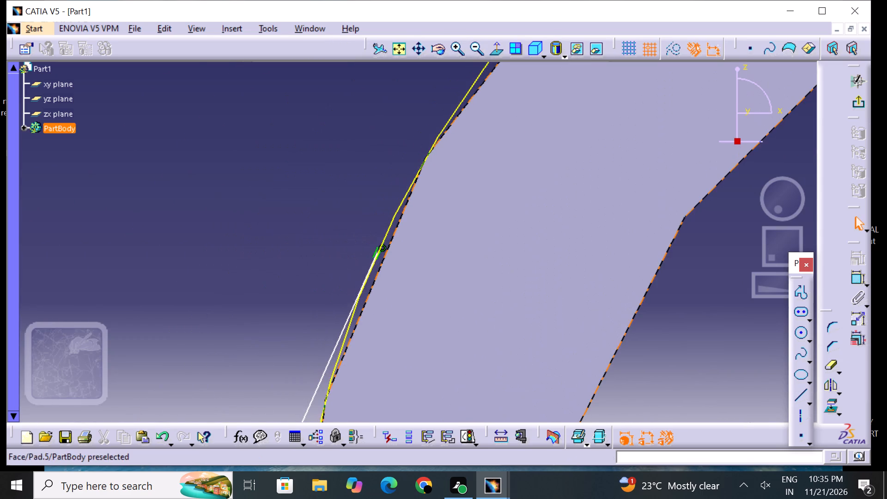
pyautogui.tripleClick(463, 58)
pyautogui.tripleClick(462, 57)
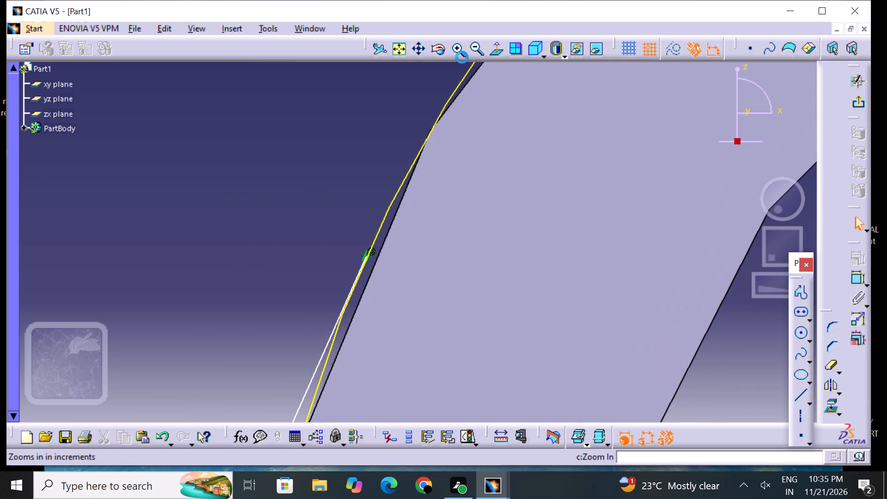
pyautogui.doubleClick(462, 57)
pyautogui.click(459, 58)
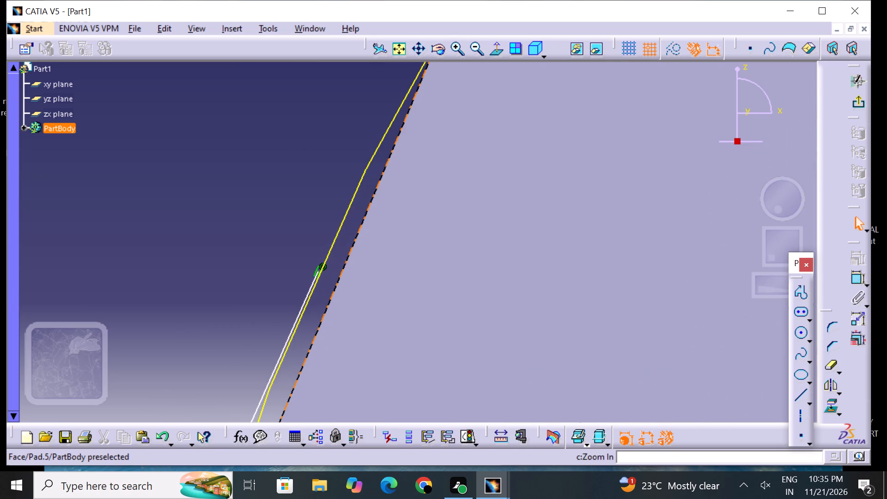
pyautogui.moveTo(376, 222); pyautogui.dragTo(532, 108, button='middle')
pyautogui.tripleClick(457, 50)
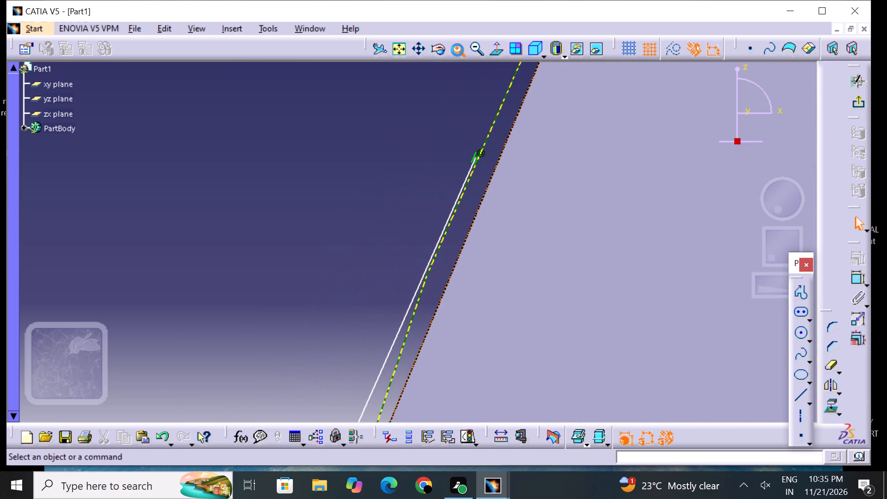
pyautogui.tripleClick(457, 50)
pyautogui.click(457, 54)
pyautogui.moveTo(543, 152); pyautogui.dragTo(460, 244, button='middle')
pyautogui.moveTo(511, 177); pyautogui.dragTo(460, 280, button='middle')
pyautogui.doubleClick(454, 52)
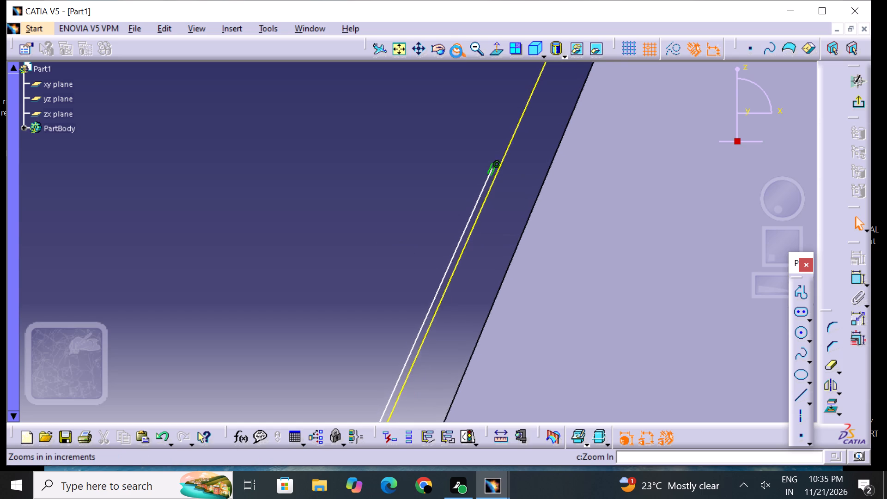
pyautogui.click(458, 52)
pyautogui.moveTo(577, 191); pyautogui.dragTo(491, 275, button='middle')
pyautogui.moveTo(514, 164); pyautogui.dragTo(498, 222, button='middle')
pyautogui.tripleClick(455, 52)
pyautogui.tripleClick(456, 52)
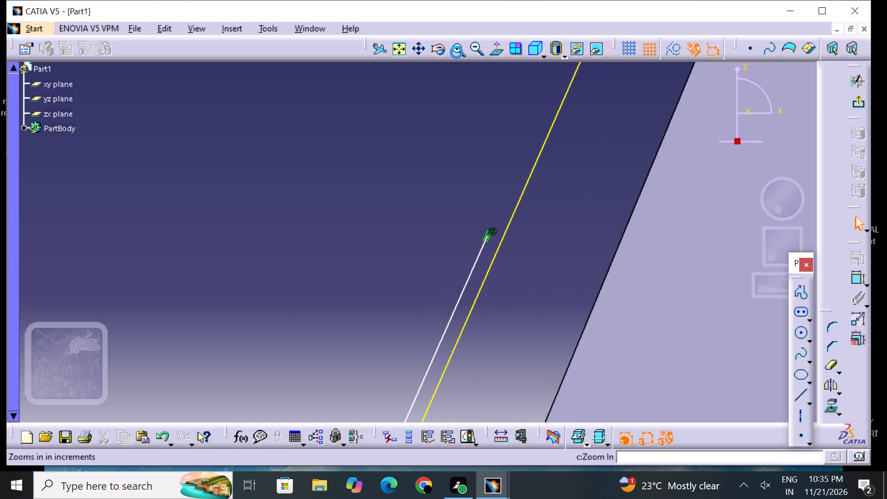
pyautogui.tripleClick(456, 52)
pyautogui.click(456, 51)
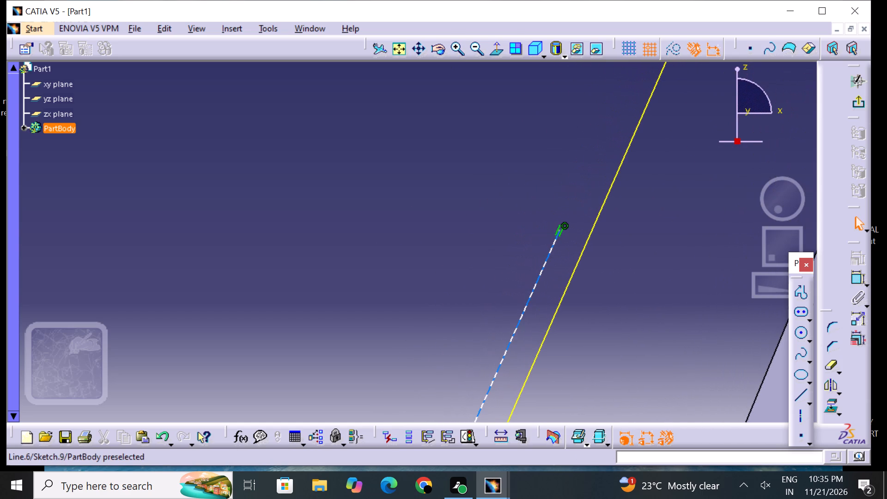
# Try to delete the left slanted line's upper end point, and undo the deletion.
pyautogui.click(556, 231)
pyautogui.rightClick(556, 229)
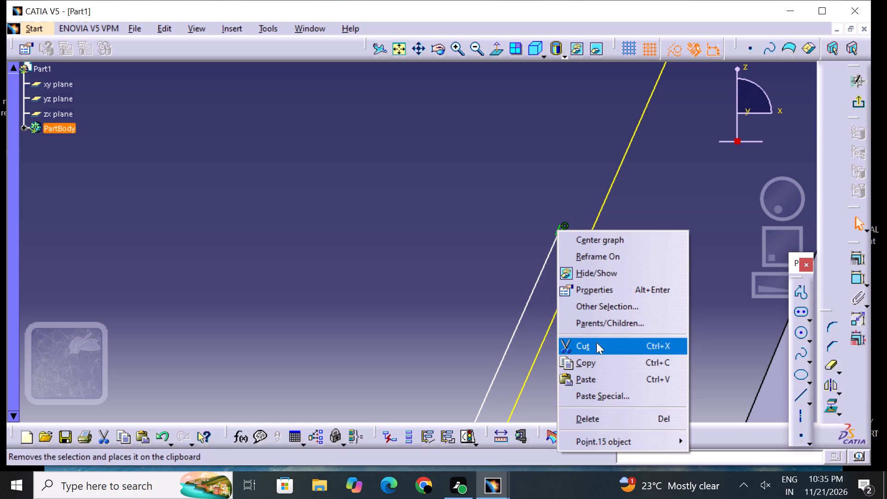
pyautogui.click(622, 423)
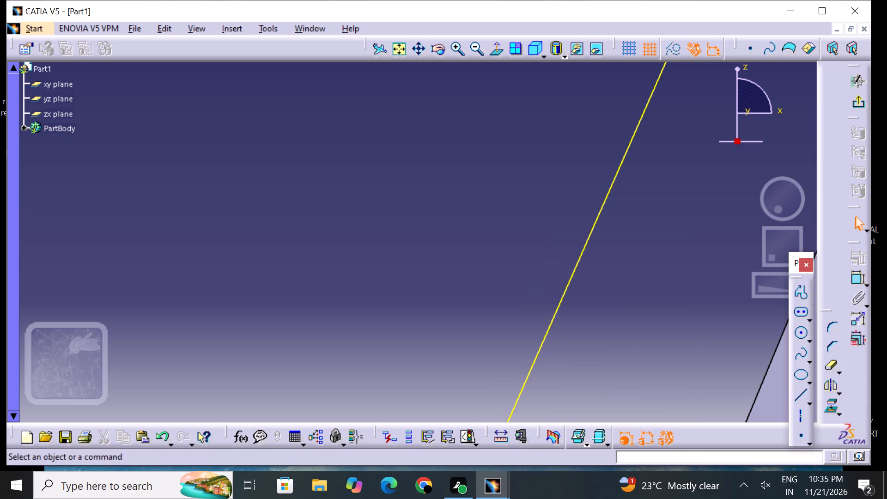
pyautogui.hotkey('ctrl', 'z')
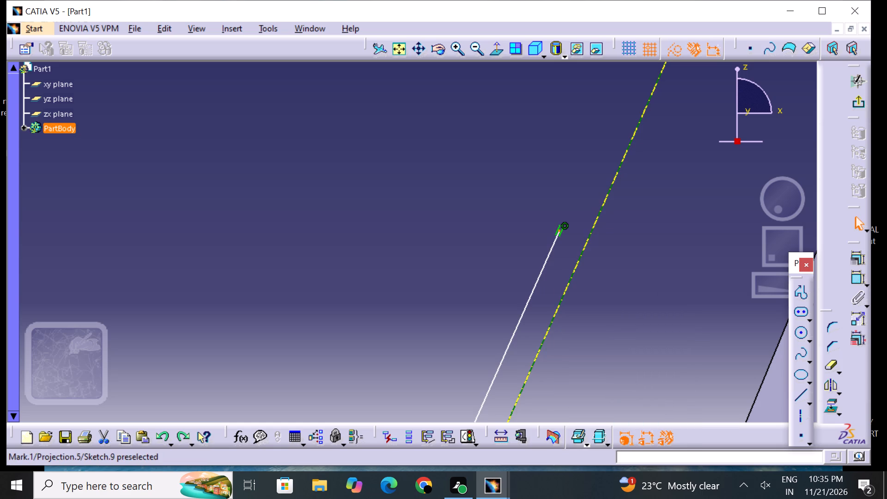
# Delete the tangency and coincidence constraints at the left slanted line's upper end.
pyautogui.click(565, 225)
pyautogui.rightClick(565, 225)
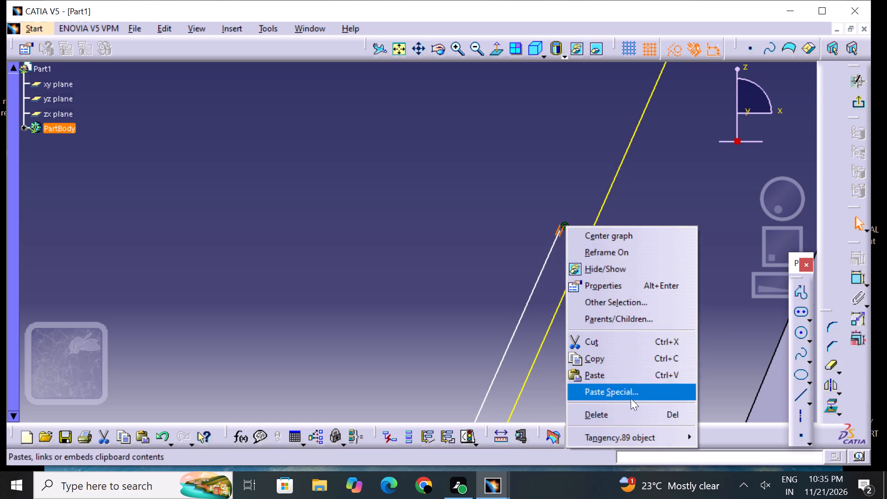
pyautogui.click(633, 409)
pyautogui.click(631, 341)
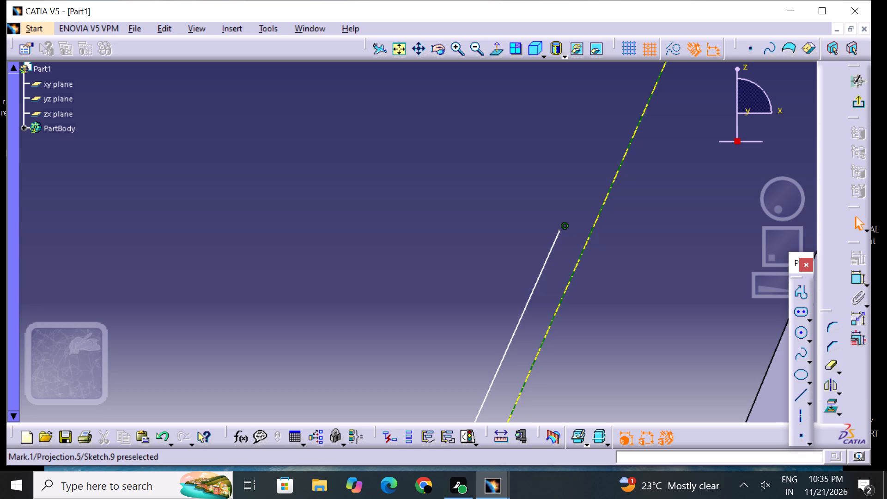
pyautogui.click(566, 226)
pyautogui.rightClick(566, 223)
pyautogui.moveTo(605, 414); pyautogui.dragTo(609, 409)
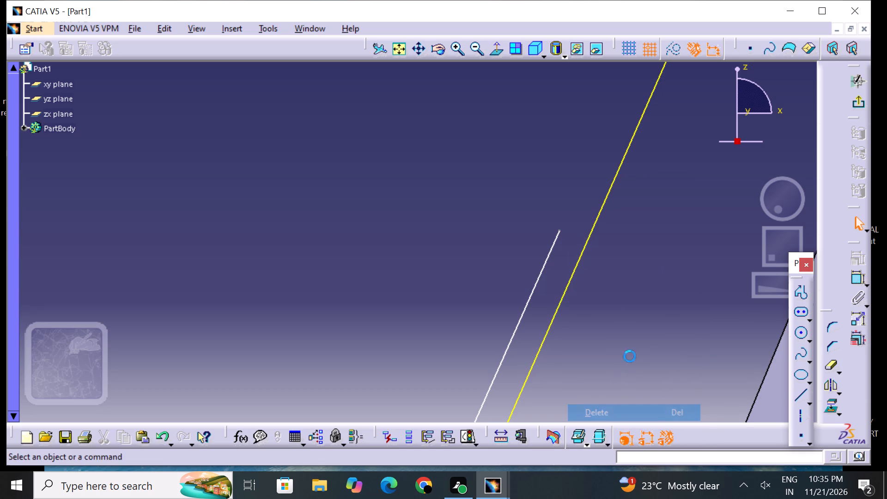
# Constrain the left slanted line tangent to the projected outer circle again.
pyautogui.click(848, 279)
pyautogui.moveTo(855, 280); pyautogui.dragTo(849, 282)
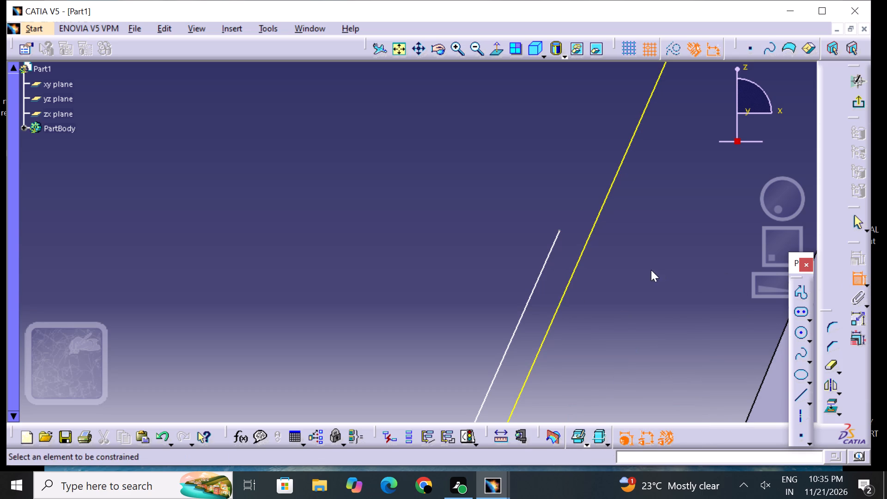
pyautogui.click(559, 234)
pyautogui.click(590, 231)
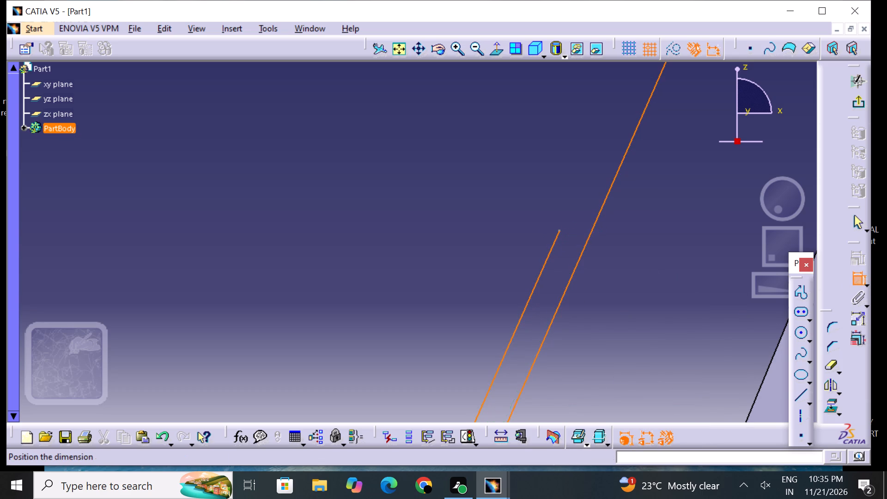
pyautogui.rightClick(589, 231)
pyautogui.click(650, 356)
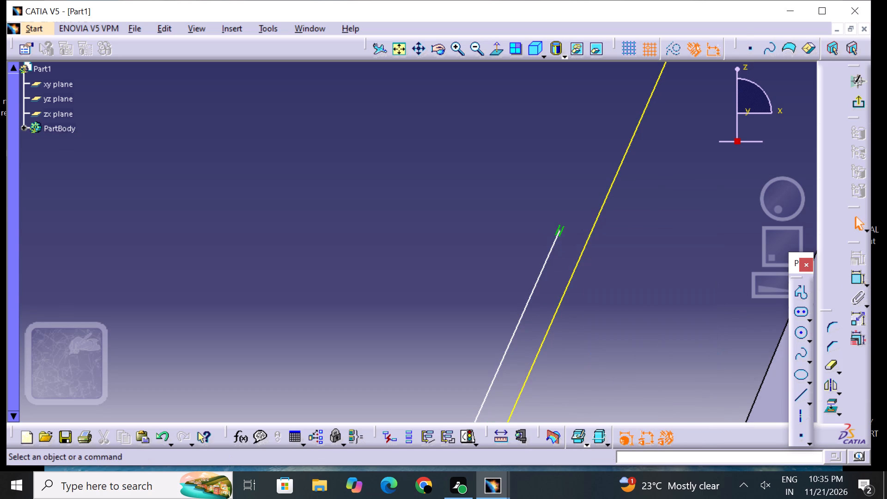
# Quick-trim the upper arc of the projected circle between the two slanted lines and exit the sketch.
pyautogui.click(406, 49)
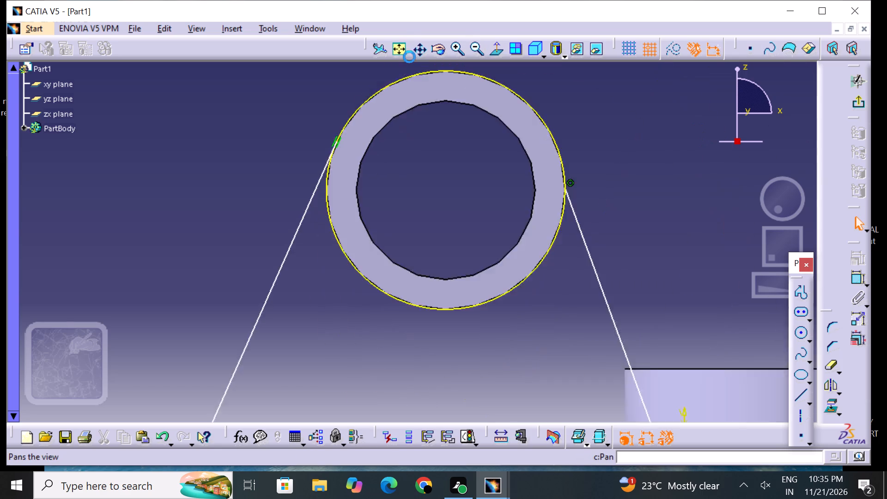
pyautogui.tripleClick(455, 49)
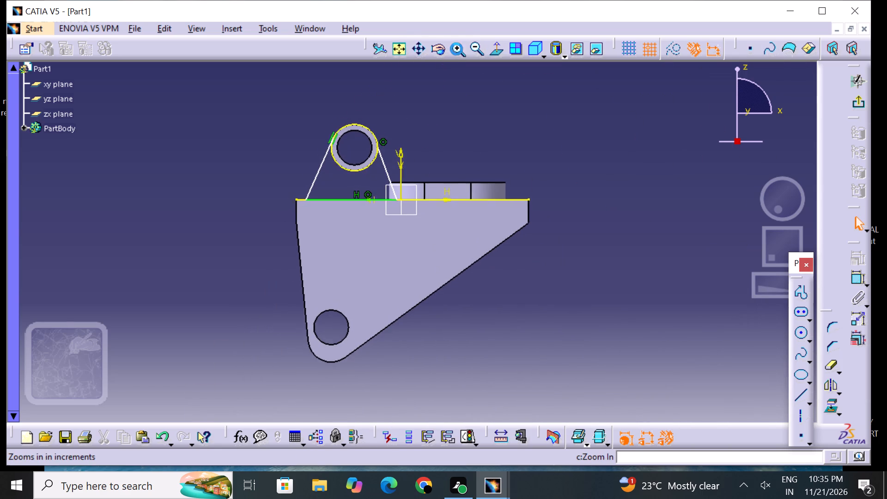
pyautogui.doubleClick(459, 50)
pyautogui.moveTo(427, 182); pyautogui.dragTo(465, 249, button='middle')
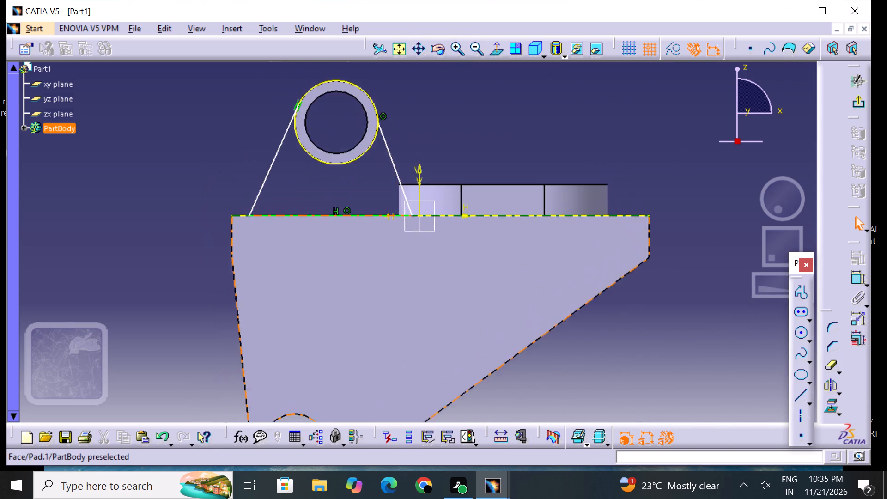
pyautogui.moveTo(465, 249); pyautogui.dragTo(484, 288, button='middle')
pyautogui.moveTo(834, 367); pyautogui.dragTo(822, 358)
pyautogui.click(370, 134)
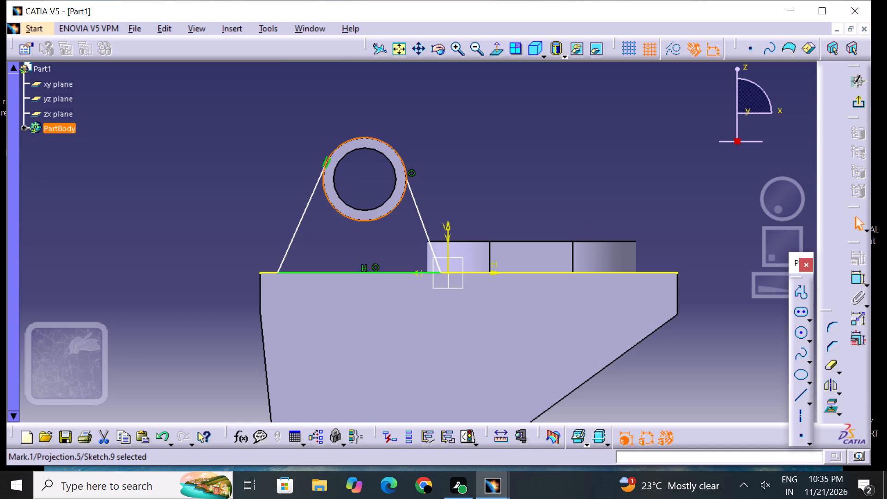
pyautogui.click(389, 144)
pyautogui.click(474, 169)
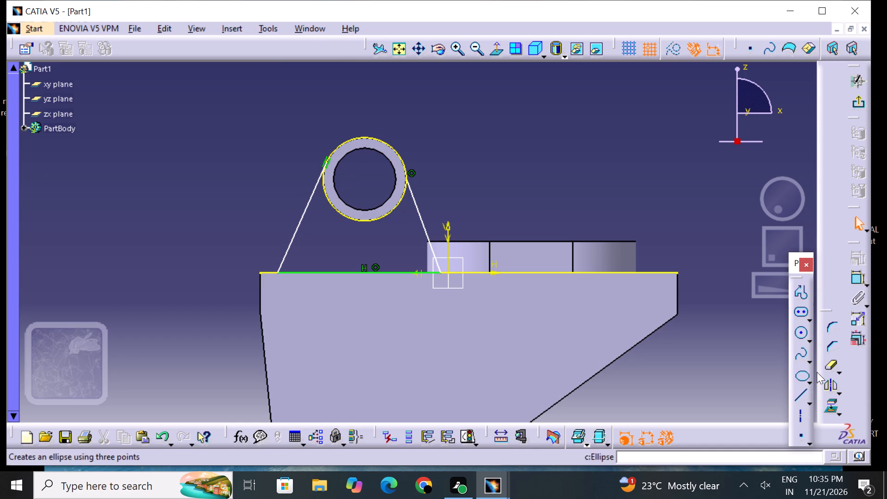
pyautogui.click(829, 366)
pyautogui.click(377, 137)
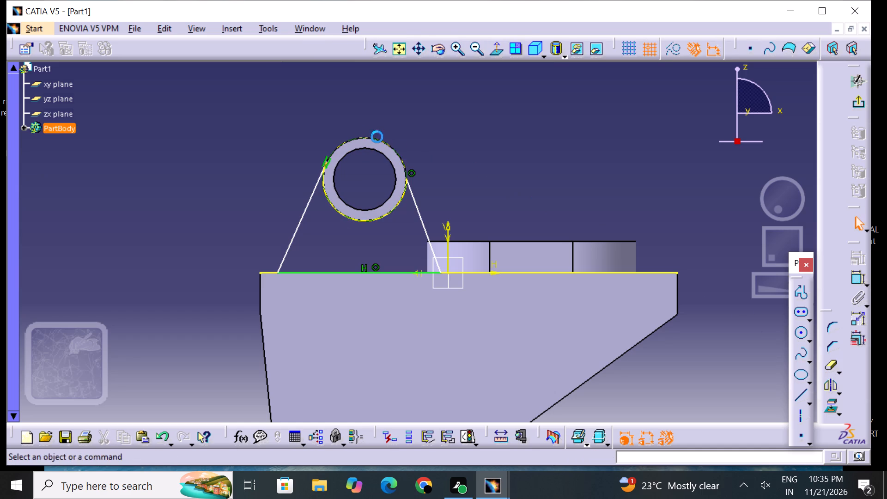
pyautogui.moveTo(469, 176); pyautogui.dragTo(478, 196)
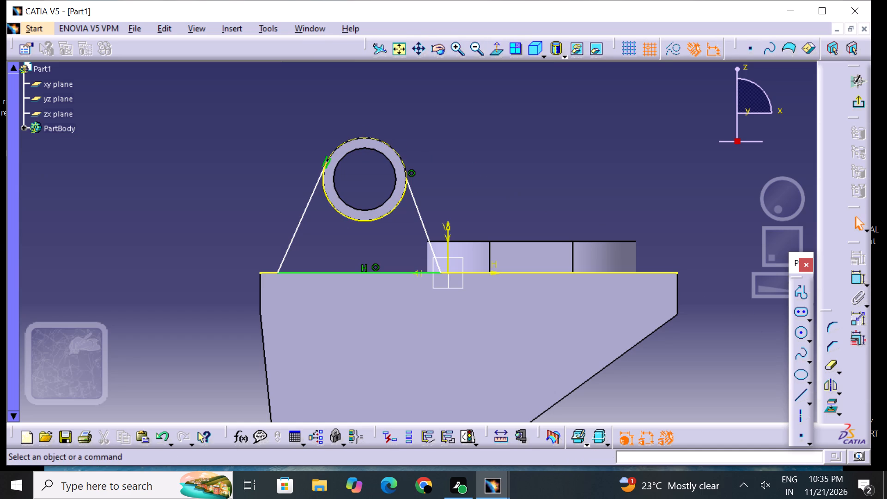
pyautogui.click(865, 103)
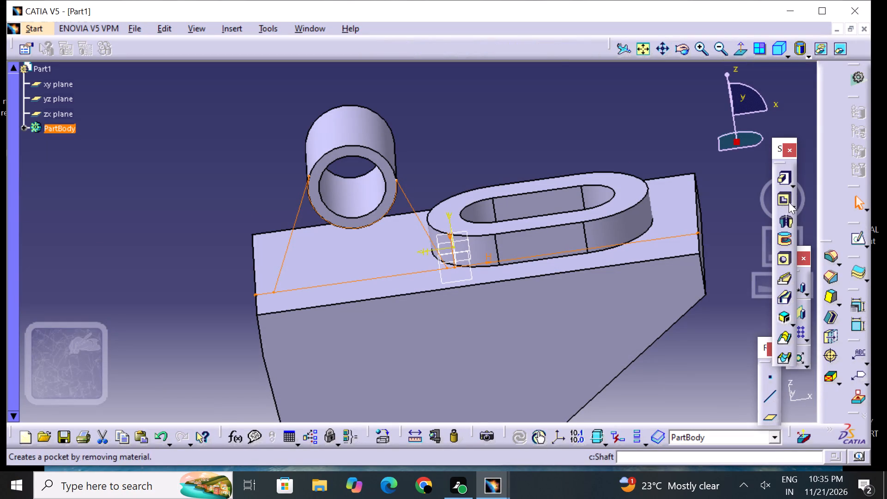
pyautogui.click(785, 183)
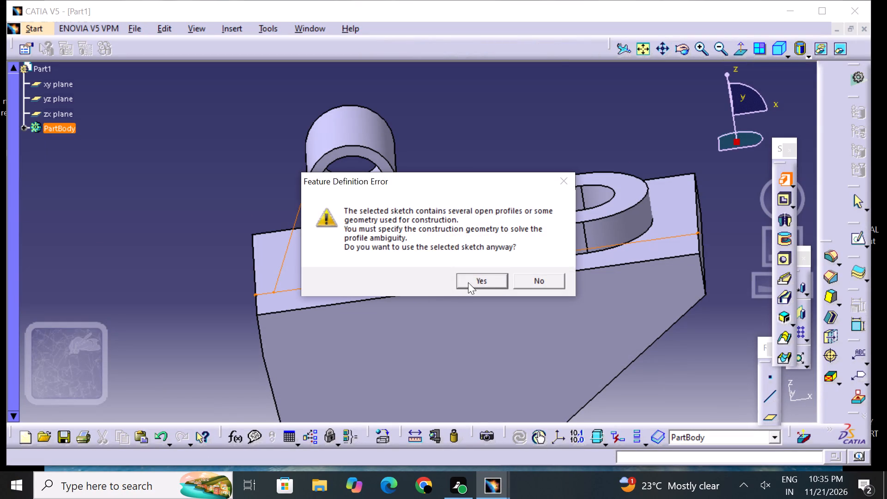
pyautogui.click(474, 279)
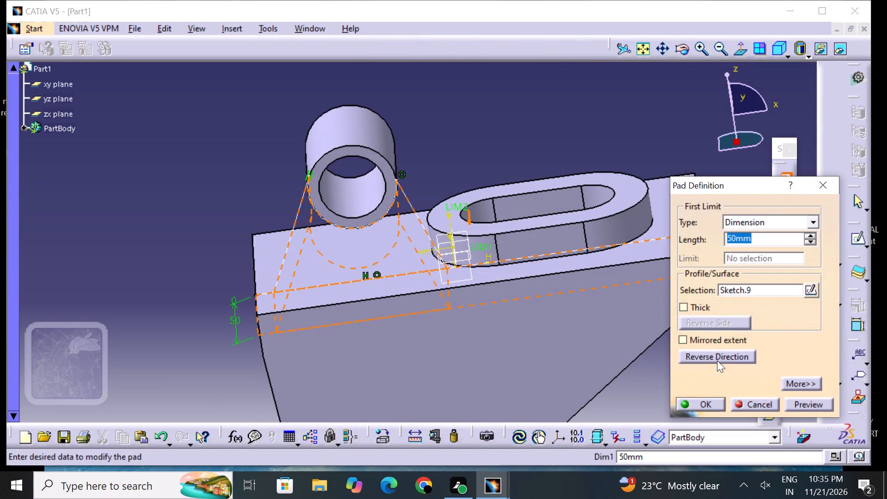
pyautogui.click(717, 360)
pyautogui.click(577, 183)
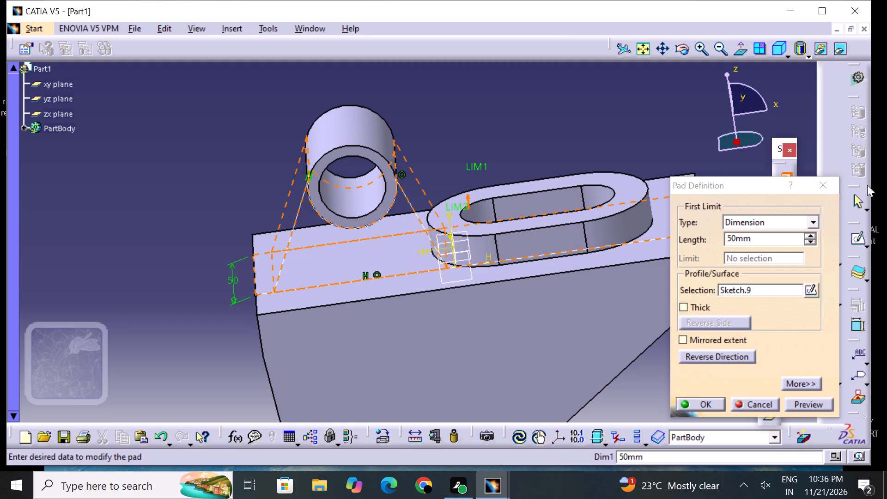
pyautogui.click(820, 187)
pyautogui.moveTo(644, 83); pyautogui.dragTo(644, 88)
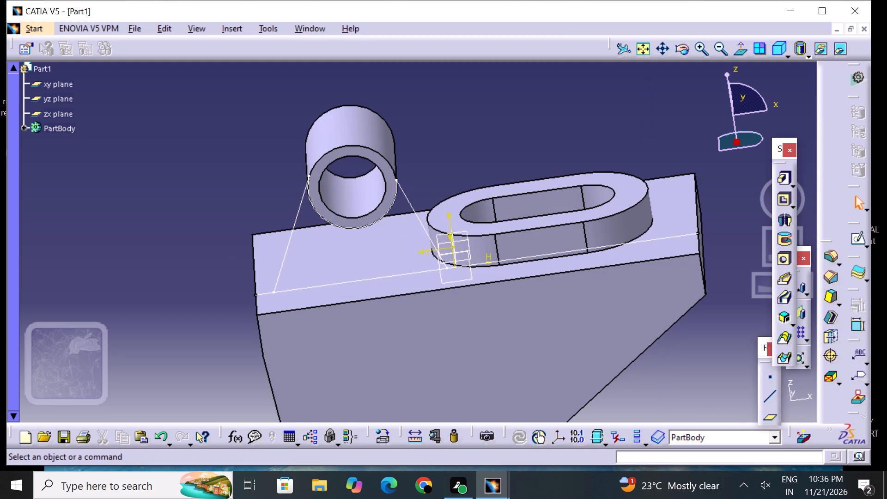
# Reopen the web sketch, quick-trim the projected plate edge outside the left slanted line, and exit the sketch.
pyautogui.click(411, 208)
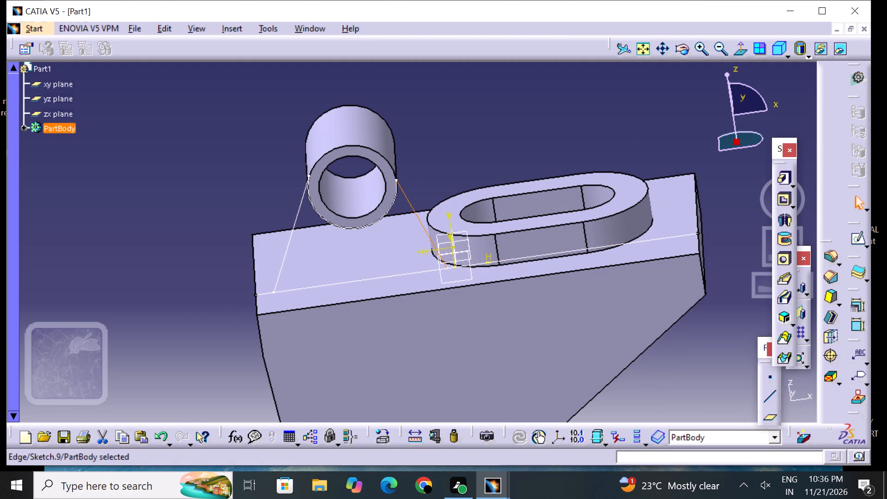
pyautogui.click(858, 239)
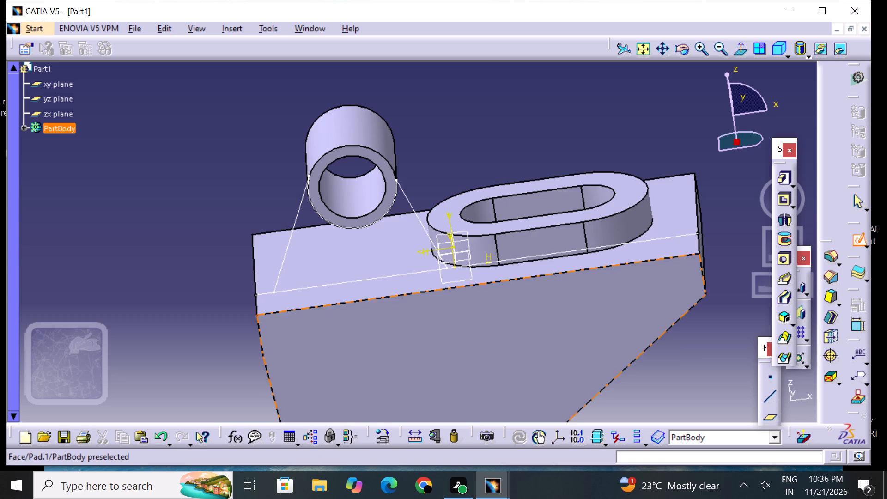
pyautogui.click(419, 221)
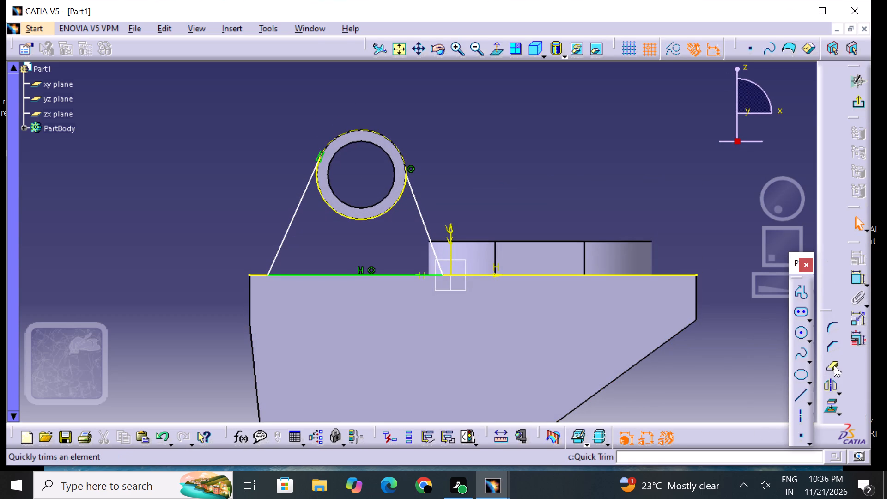
pyautogui.click(834, 365)
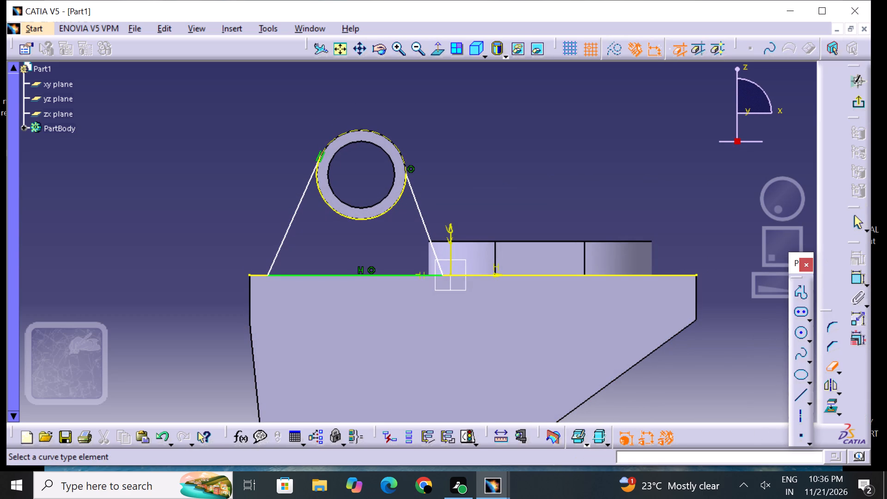
pyautogui.click(261, 275)
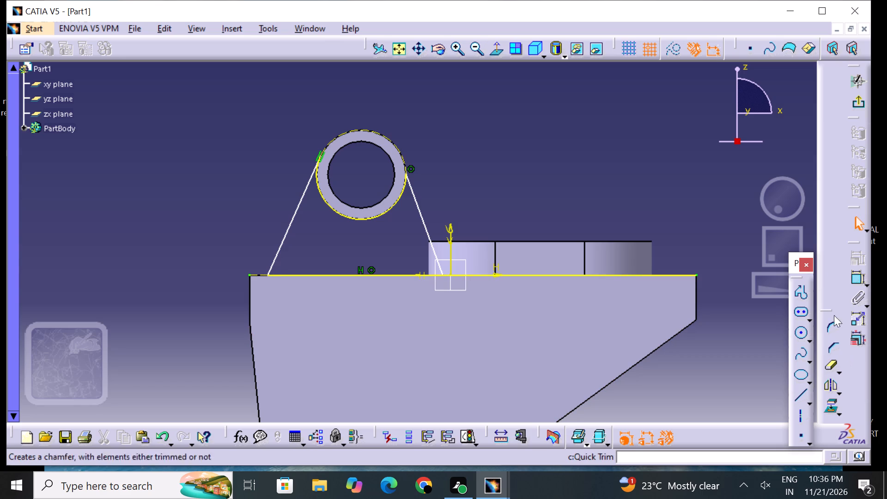
pyautogui.click(858, 101)
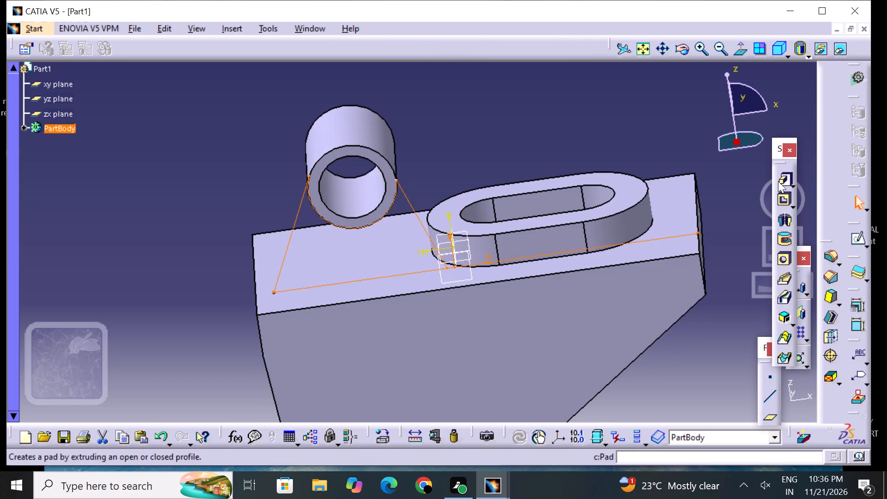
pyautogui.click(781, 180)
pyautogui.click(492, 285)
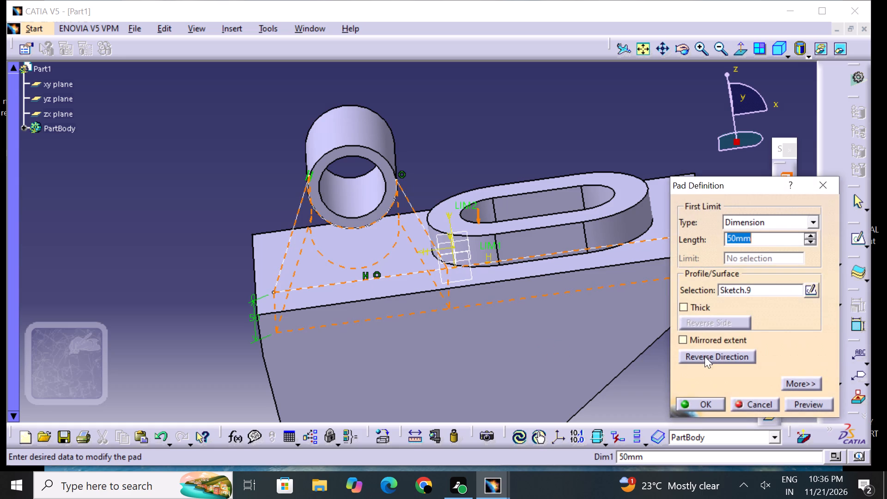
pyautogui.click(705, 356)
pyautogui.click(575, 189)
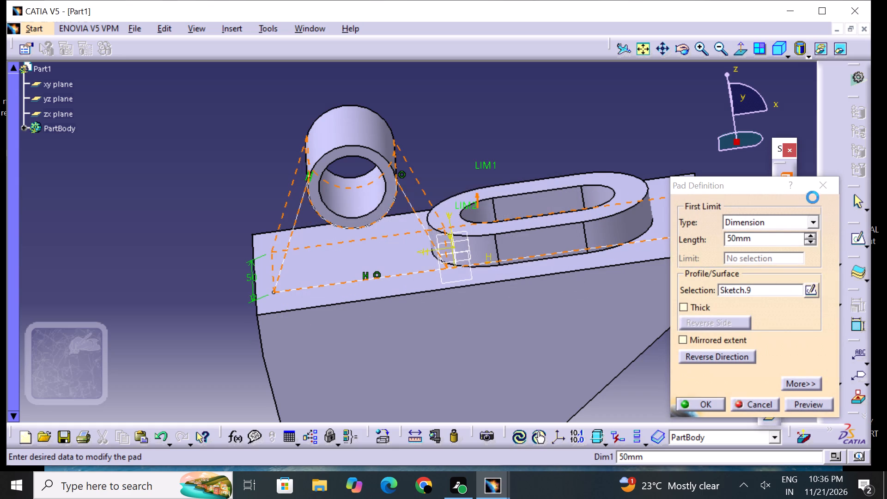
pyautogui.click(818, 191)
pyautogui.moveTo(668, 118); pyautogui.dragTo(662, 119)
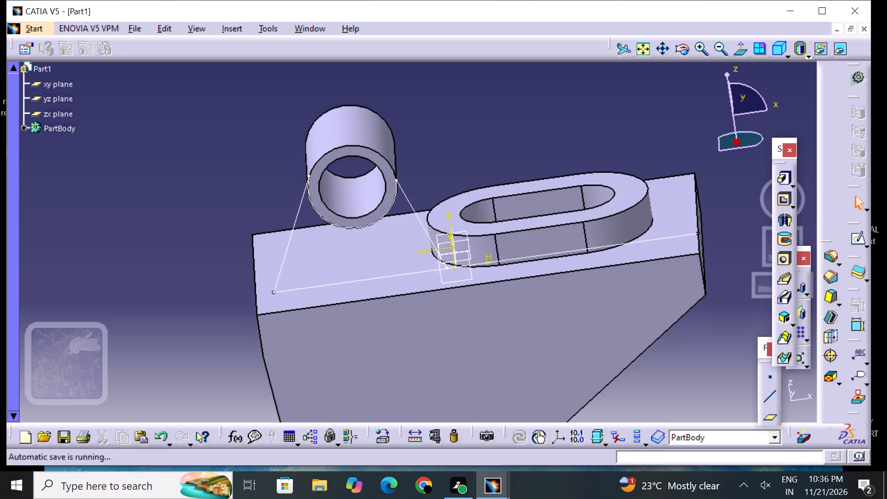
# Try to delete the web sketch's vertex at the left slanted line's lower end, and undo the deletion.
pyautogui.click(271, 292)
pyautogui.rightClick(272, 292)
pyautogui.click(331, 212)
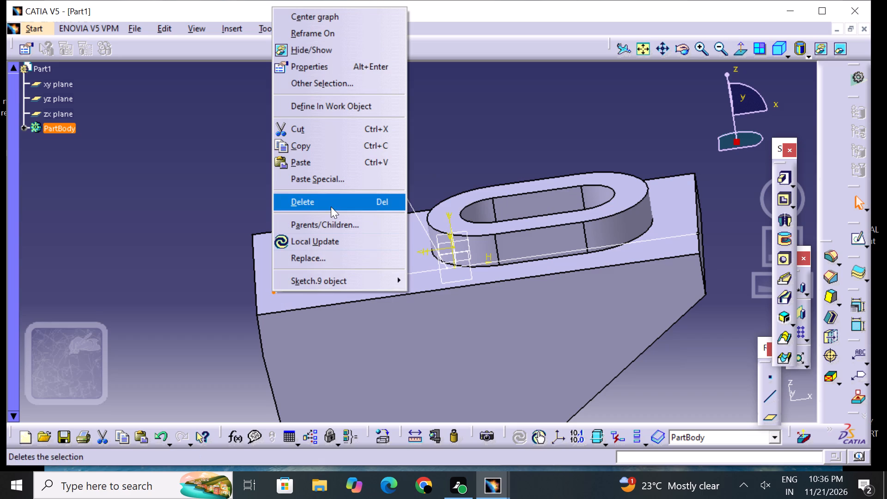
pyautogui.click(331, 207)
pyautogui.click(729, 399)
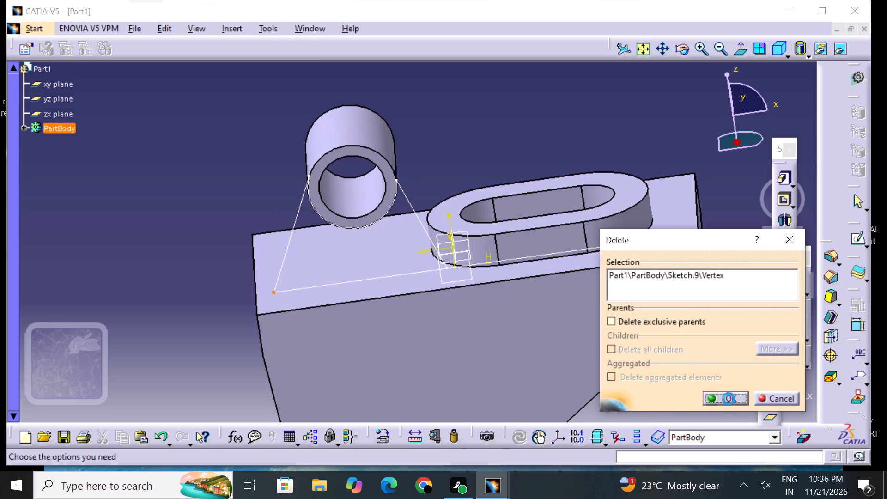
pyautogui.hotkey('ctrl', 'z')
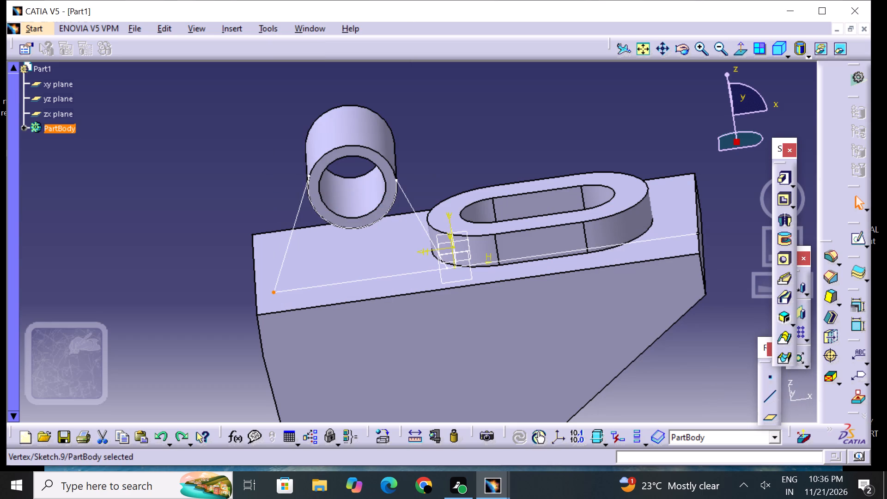
# Reopen the web sketch, delete the leftover projected point at the plate's upper-left corner, and exit the sketch.
pyautogui.click(847, 237)
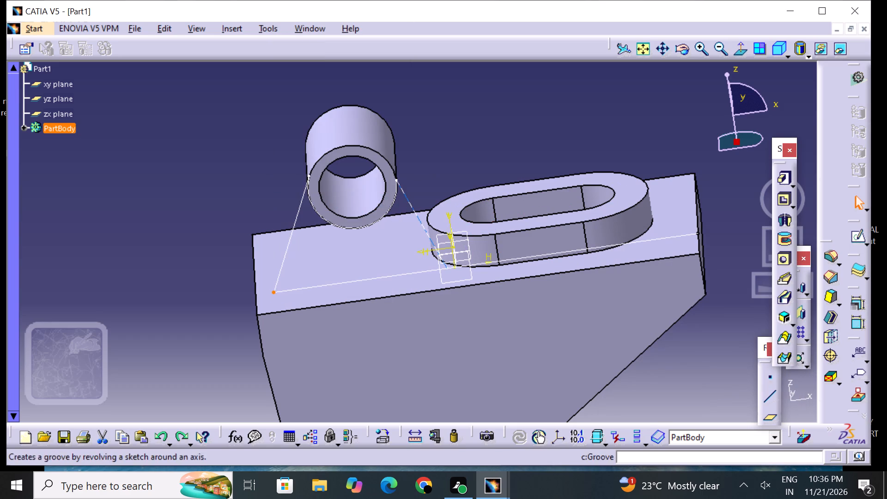
pyautogui.moveTo(410, 207); pyautogui.dragTo(441, 214)
pyautogui.click(859, 237)
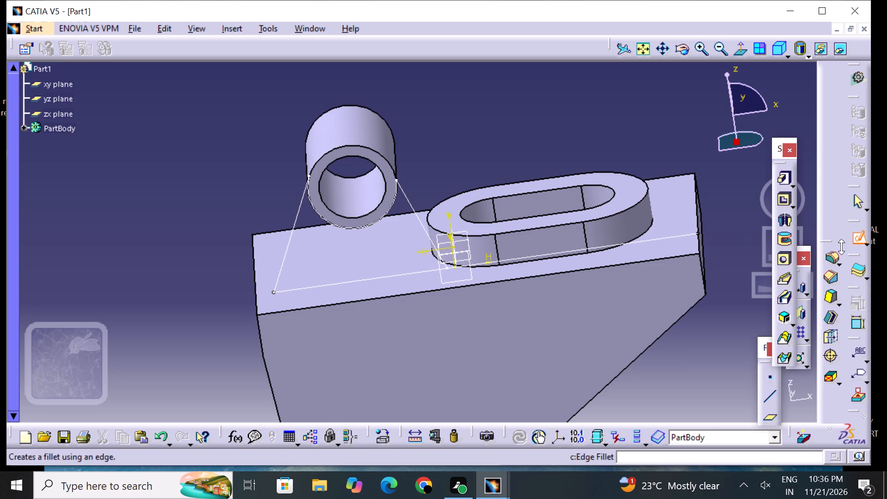
pyautogui.click(285, 258)
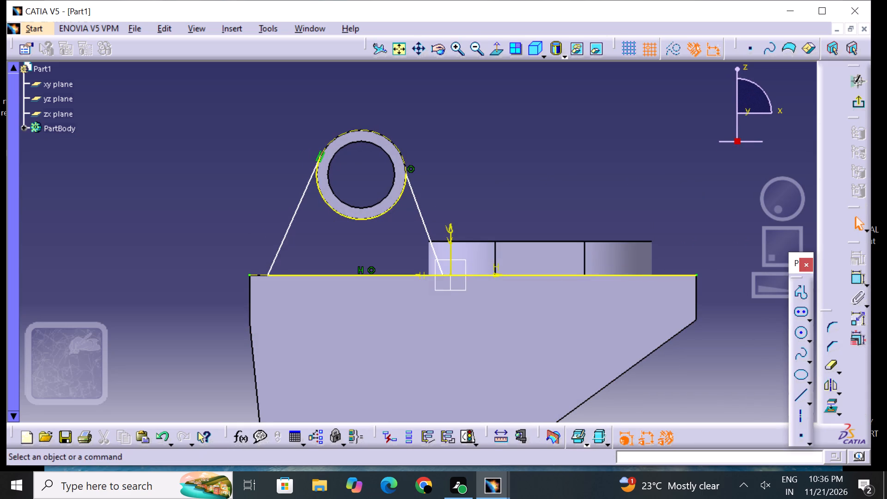
pyautogui.tripleClick(459, 47)
pyautogui.tripleClick(459, 47)
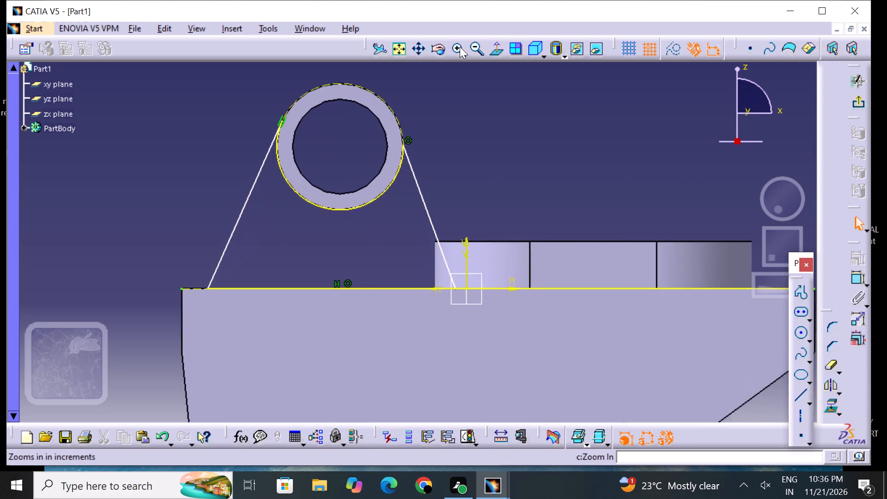
pyautogui.click(460, 47)
pyautogui.moveTo(189, 306); pyautogui.dragTo(319, 272, button='middle')
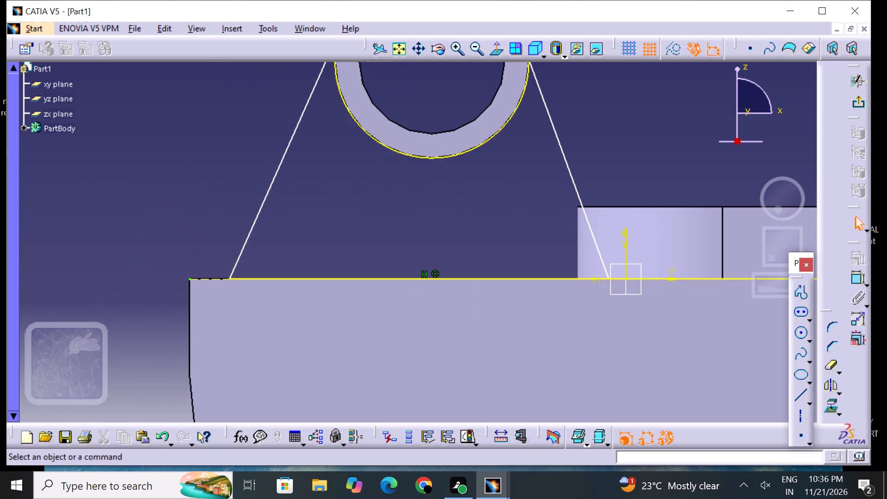
pyautogui.tripleClick(463, 55)
pyautogui.tripleClick(462, 54)
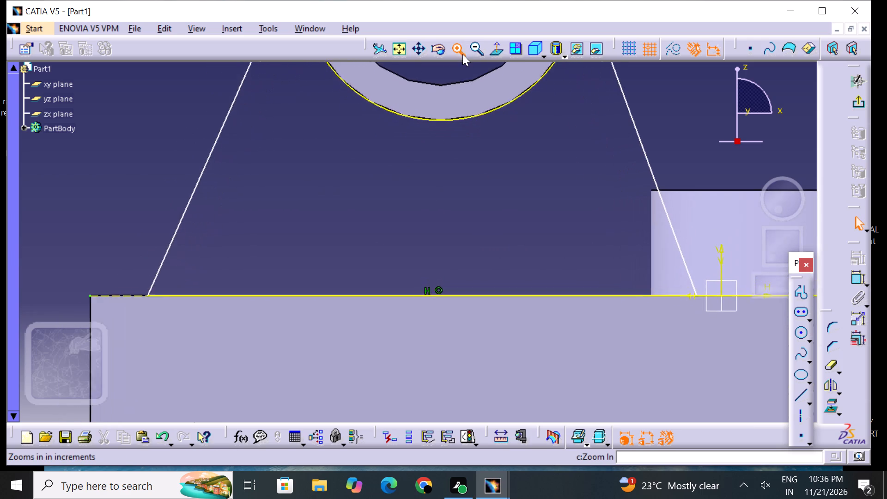
pyautogui.click(462, 54)
pyautogui.moveTo(186, 270); pyautogui.dragTo(408, 213, button='middle')
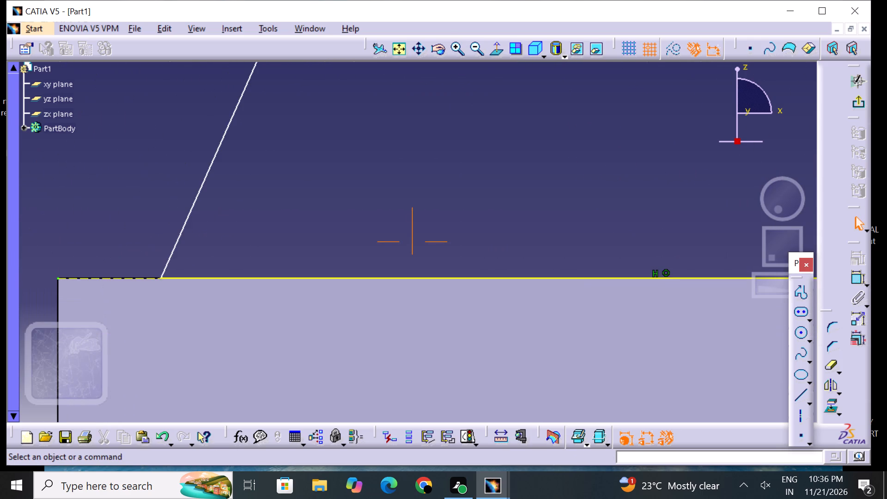
pyautogui.moveTo(347, 224); pyautogui.dragTo(411, 210, button='middle')
pyautogui.click(122, 262)
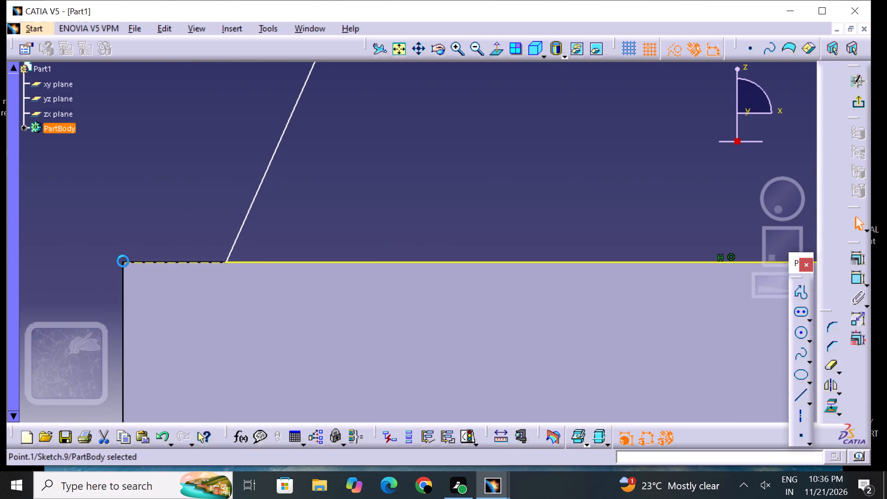
pyautogui.rightClick(123, 261)
pyautogui.click(161, 231)
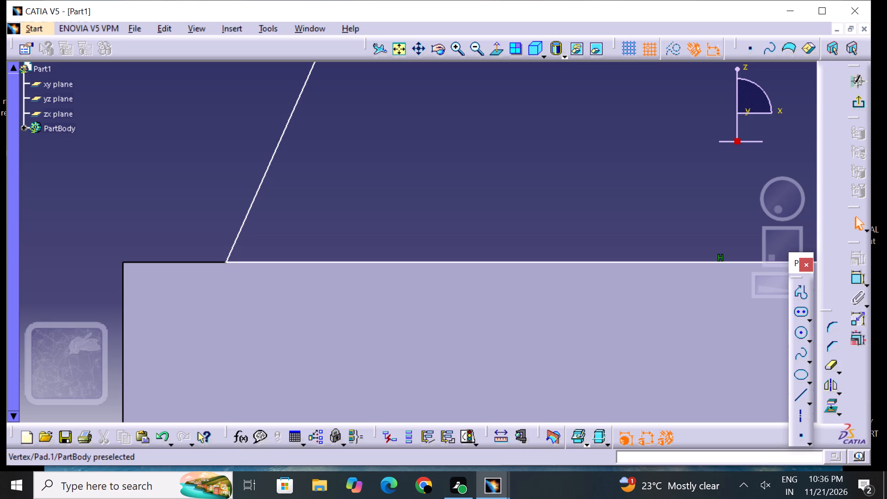
pyautogui.click(865, 97)
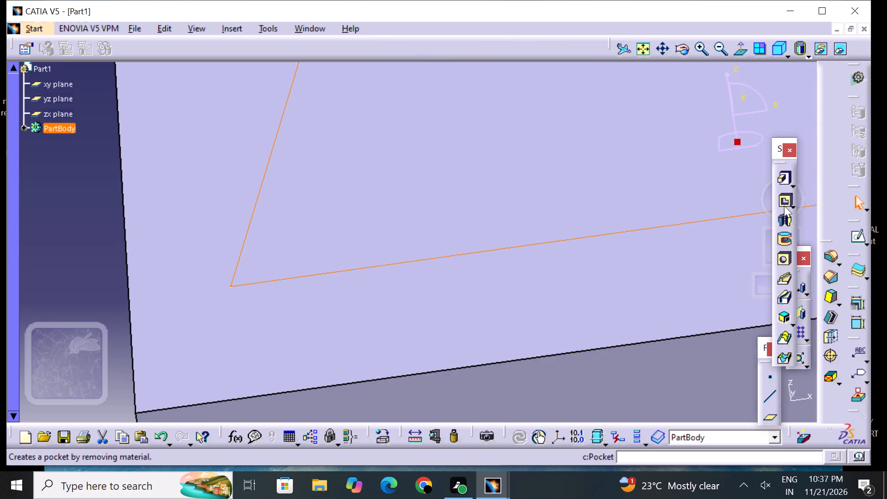
# Pad the web sketch 10 mm in the reversed direction.
pyautogui.click(789, 183)
pyautogui.click(786, 178)
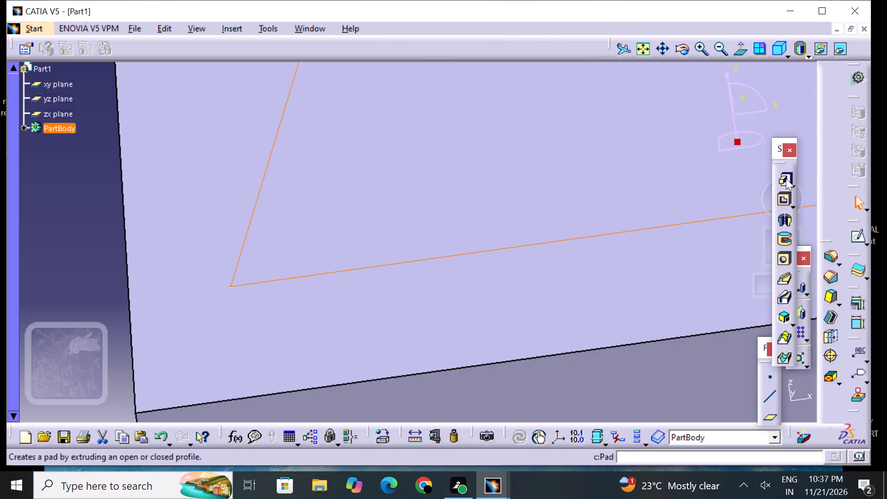
pyautogui.click(786, 178)
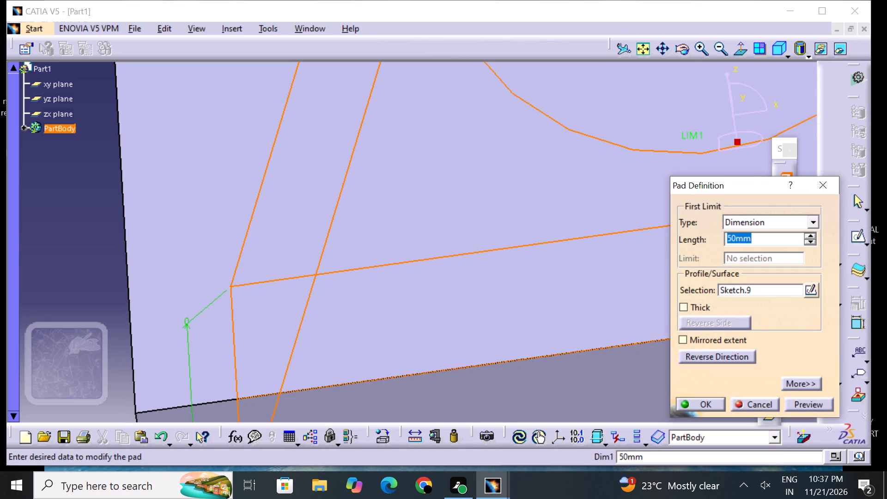
pyautogui.click(698, 45)
pyautogui.tripleClick(722, 52)
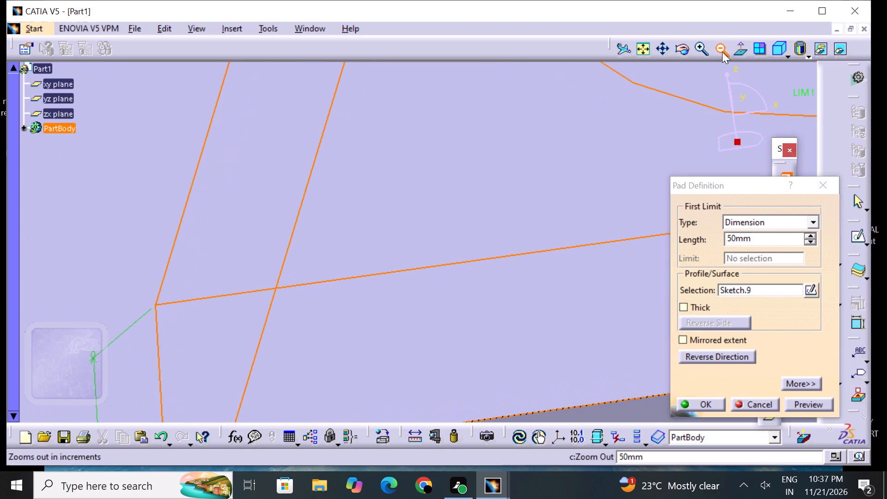
pyautogui.click(722, 52)
pyautogui.doubleClick(722, 52)
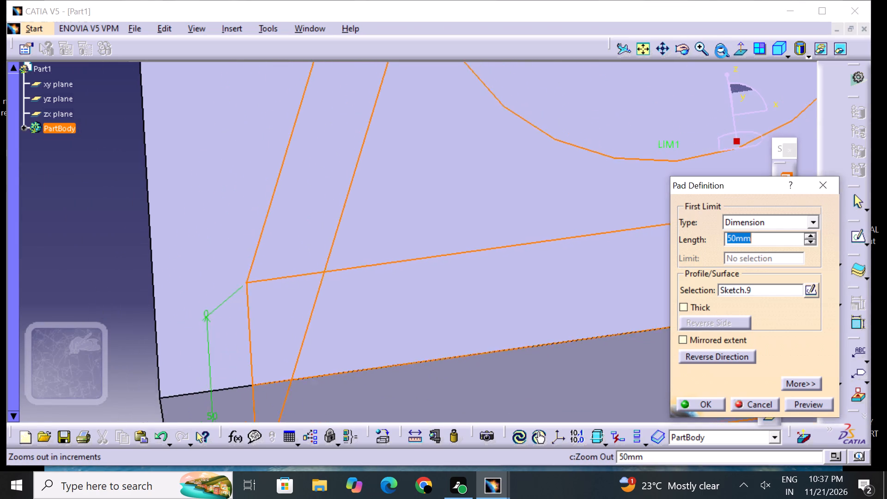
pyautogui.click(721, 52)
pyautogui.click(719, 52)
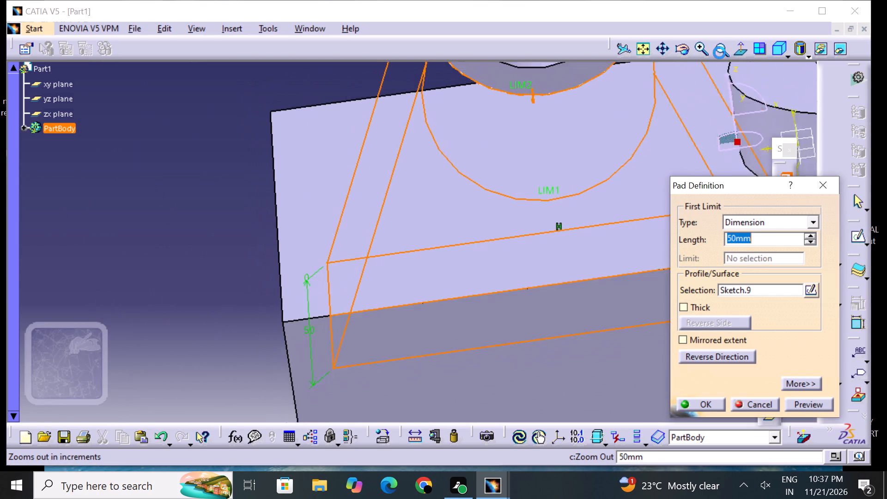
pyautogui.click(705, 358)
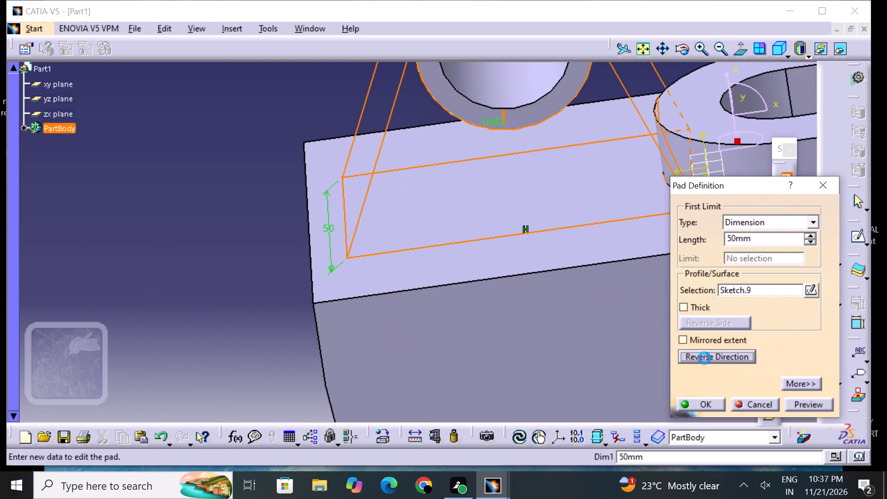
pyautogui.click(767, 236)
pyautogui.press('BackSpace')
pyautogui.press('BackSpace')
pyautogui.press('BackSpace')
pyautogui.press('BackSpace')
pyautogui.press('BackSpace')
pyautogui.press('BackSpace')
pyautogui.press('BackSpace')
pyautogui.press('BackSpace')
pyautogui.press('BackSpace')
pyautogui.press('BackSpace')
pyautogui.press('BackSpace')
pyautogui.press('BackSpace')
pyautogui.press('BackSpace')
pyautogui.press('BackSpace')
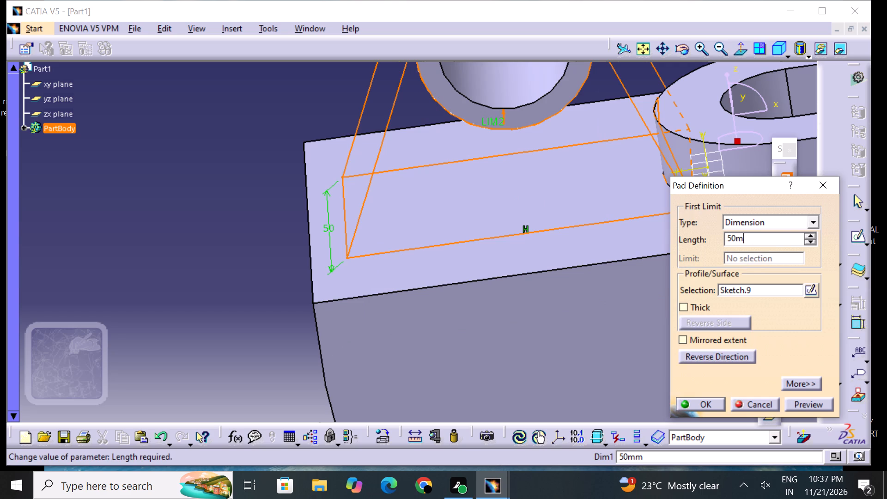
pyautogui.write('10')
pyautogui.press('Return')
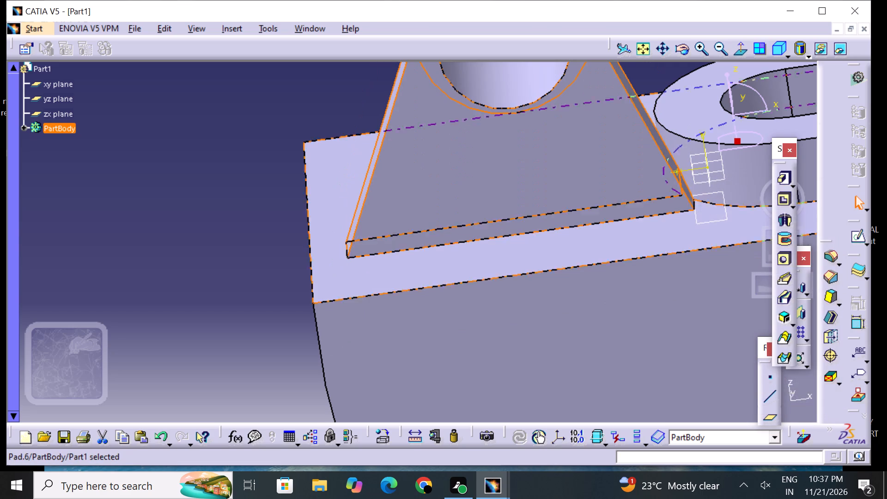
pyautogui.click(254, 248)
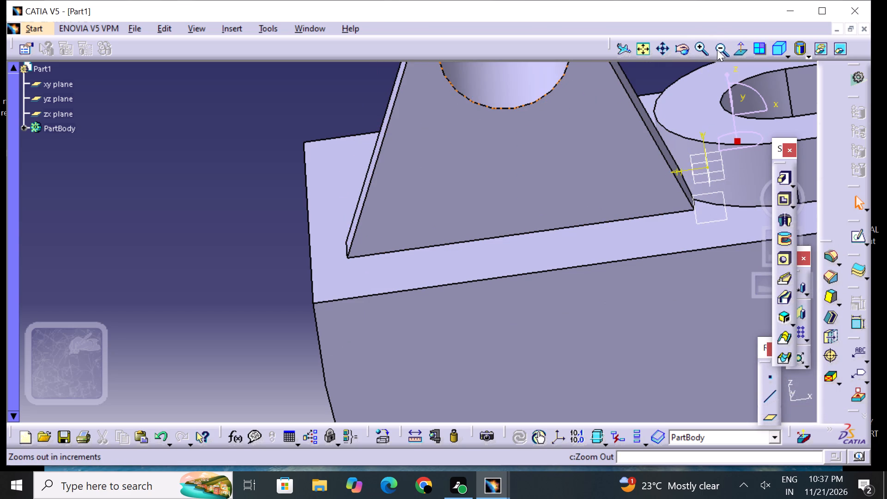
# Examine the new web beneath the cylinder from the plate's end, and expand the PartBody's feature tree.
pyautogui.click(717, 49)
pyautogui.moveTo(242, 253); pyautogui.dragTo(285, 291, button='middle')
pyautogui.moveTo(249, 256); pyautogui.dragTo(285, 291, button='right')
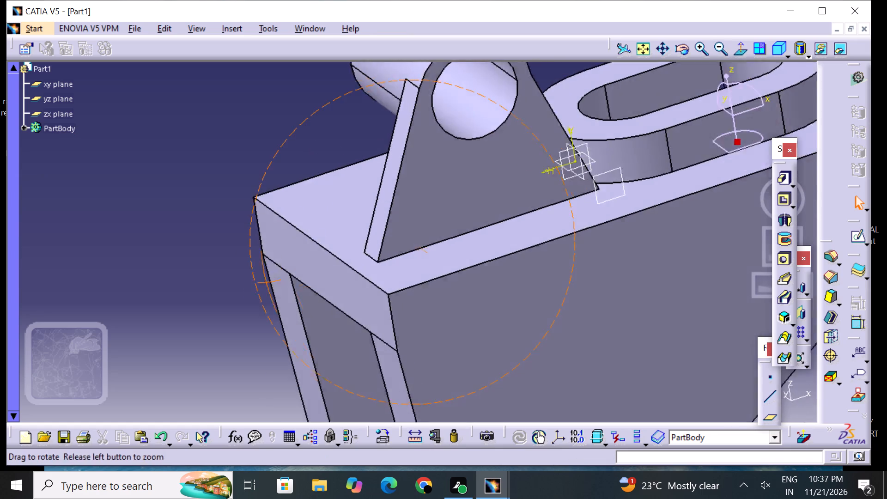
pyautogui.moveTo(285, 291); pyautogui.dragTo(384, 293, button='middle')
pyautogui.moveTo(285, 291); pyautogui.dragTo(385, 292, button='right')
pyautogui.click(725, 49)
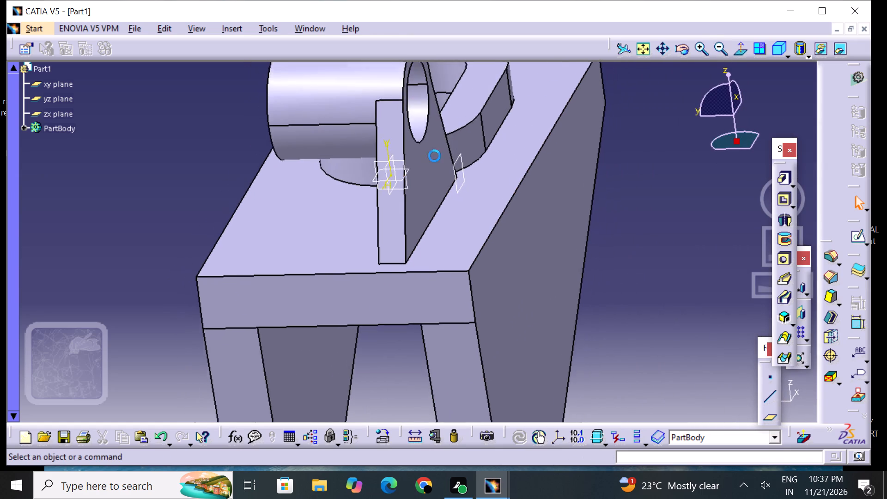
pyautogui.moveTo(474, 228); pyautogui.dragTo(570, 218, button='middle')
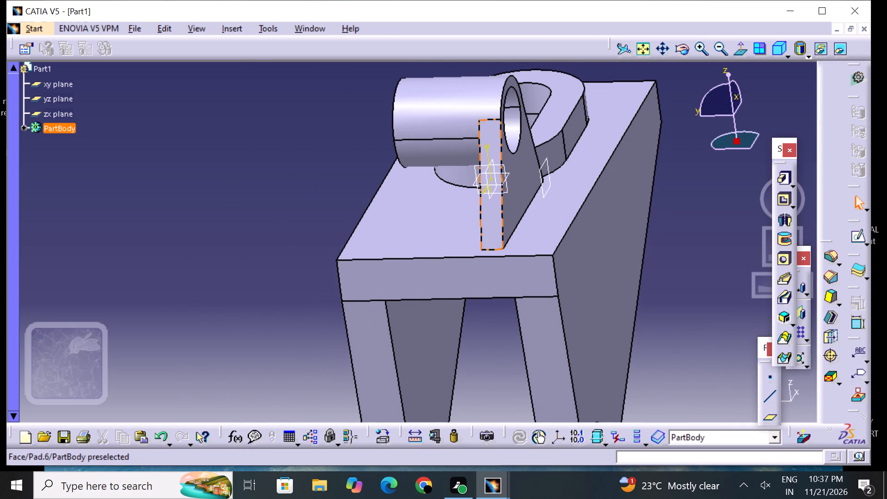
pyautogui.click(22, 129)
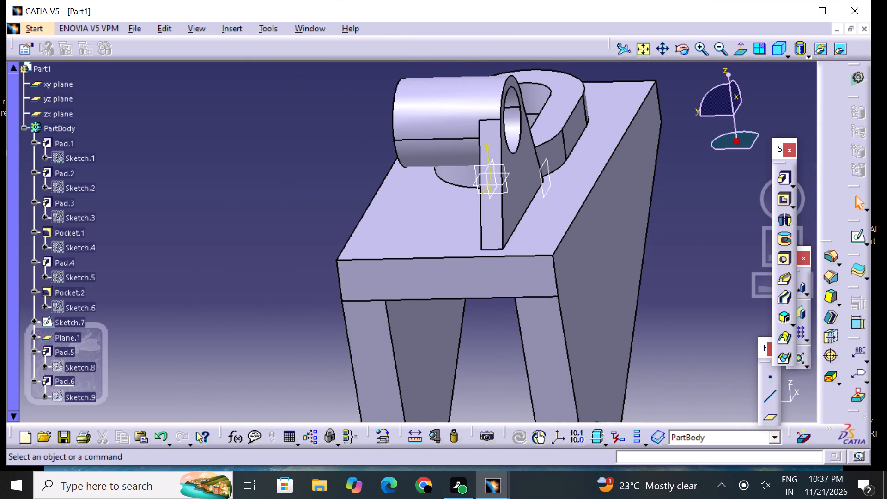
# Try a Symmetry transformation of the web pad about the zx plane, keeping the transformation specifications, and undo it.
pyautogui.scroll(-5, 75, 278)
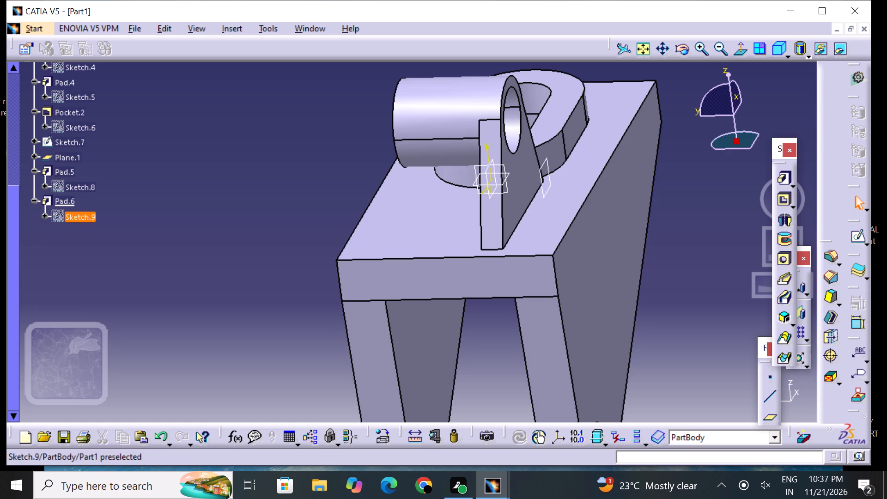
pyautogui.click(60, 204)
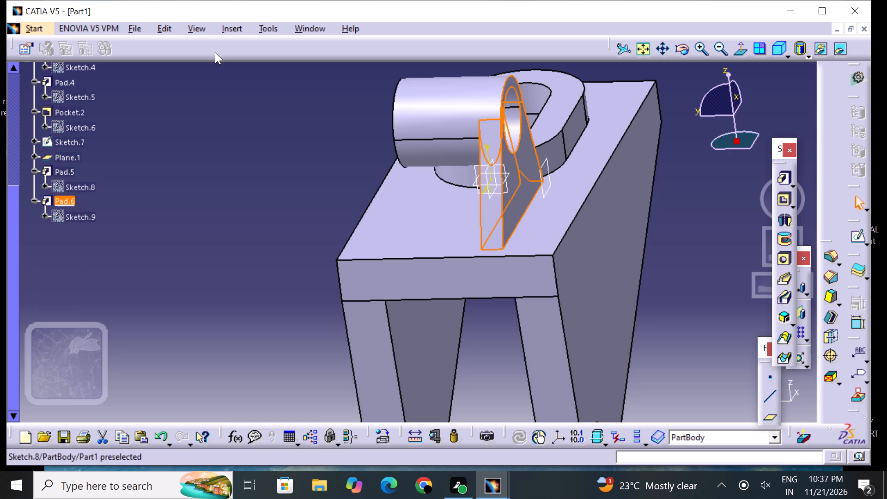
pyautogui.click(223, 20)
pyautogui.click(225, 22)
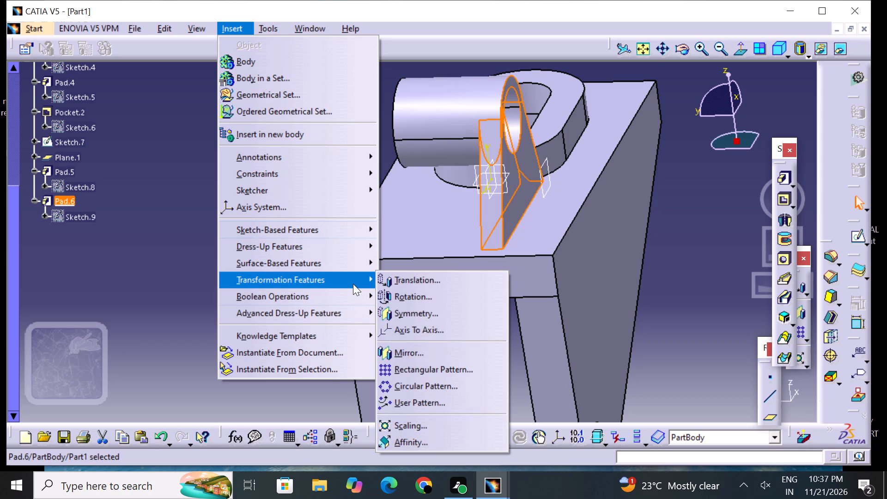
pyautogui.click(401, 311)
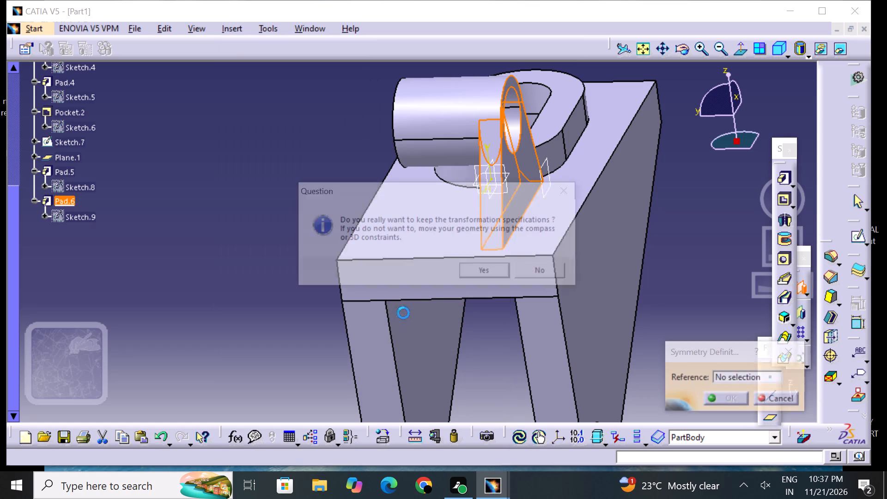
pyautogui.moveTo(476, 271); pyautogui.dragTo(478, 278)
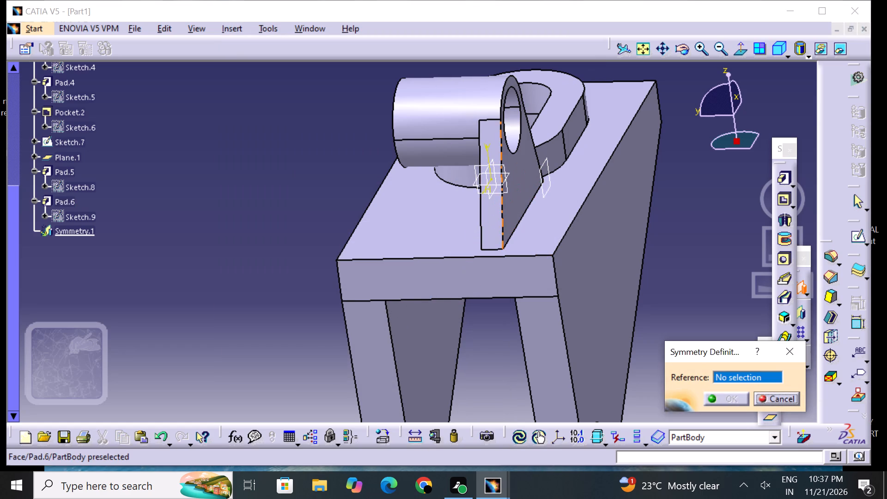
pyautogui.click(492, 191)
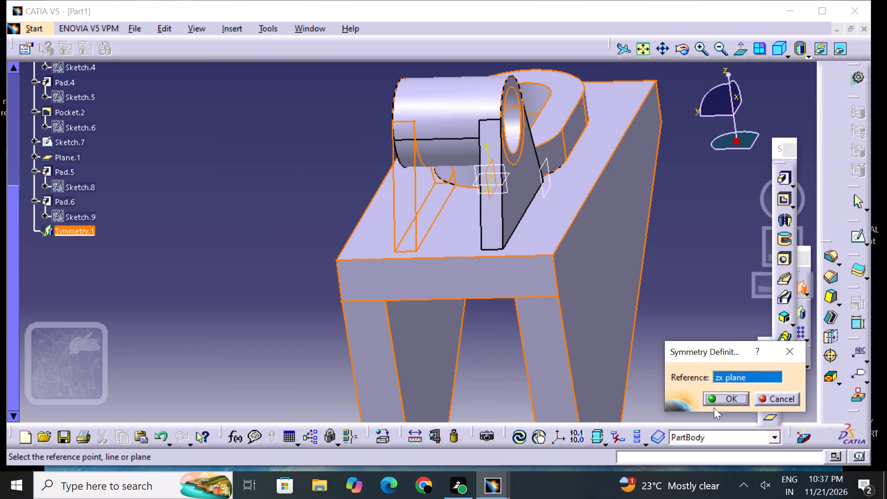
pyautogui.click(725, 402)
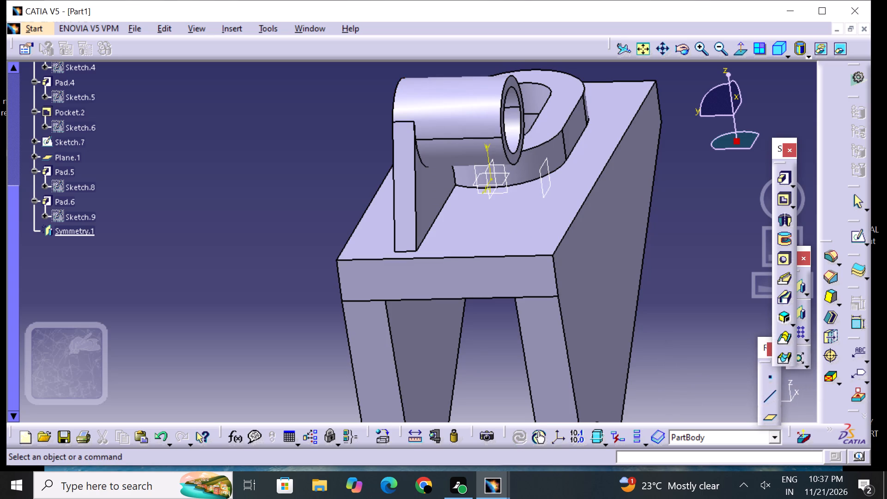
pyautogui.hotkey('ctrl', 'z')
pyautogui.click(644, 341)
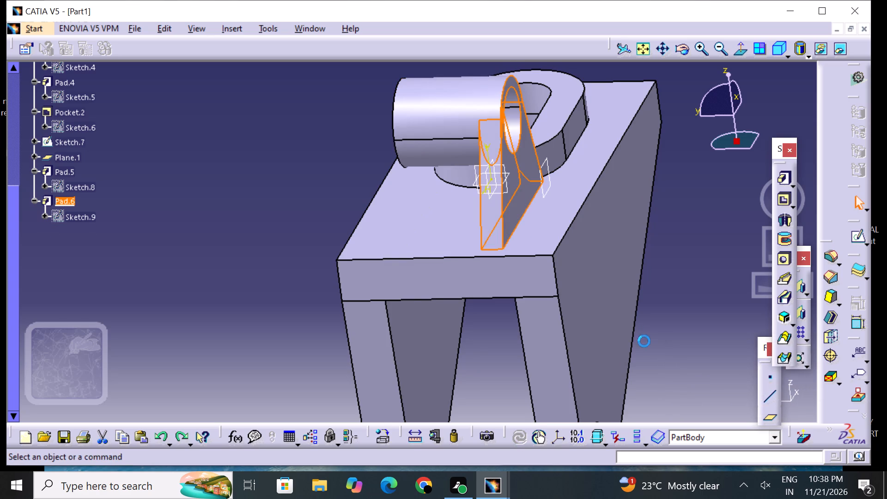
# Mirror the tapered web pad about the zx plane to support the cylinder's opposite end.
pyautogui.moveTo(303, 211); pyautogui.dragTo(377, 187, button='middle')
pyautogui.moveTo(303, 211); pyautogui.dragTo(377, 187, button='right')
pyautogui.moveTo(577, 218); pyautogui.dragTo(582, 221)
pyautogui.moveTo(589, 224); pyautogui.dragTo(553, 227, button='middle')
pyautogui.moveTo(590, 224); pyautogui.dragTo(553, 227, button='right')
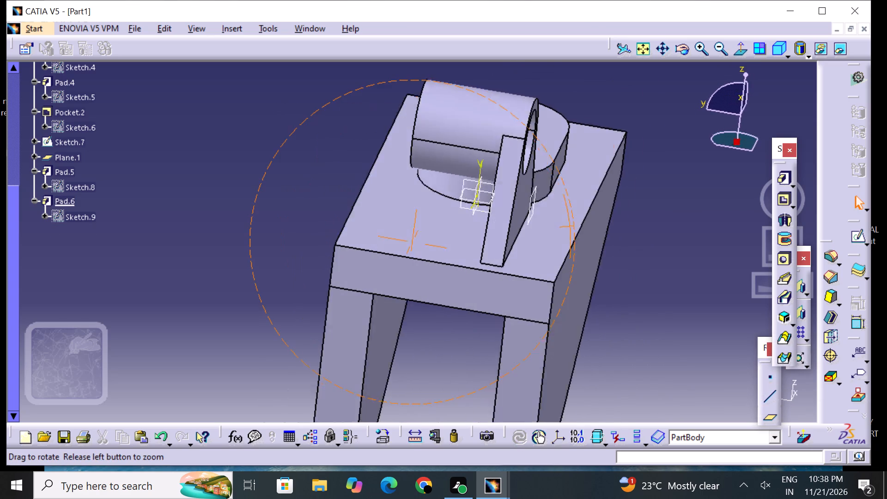
pyautogui.moveTo(553, 227); pyautogui.dragTo(528, 227, button='middle')
pyautogui.moveTo(553, 227); pyautogui.dragTo(528, 227, button='right')
pyautogui.click(61, 201)
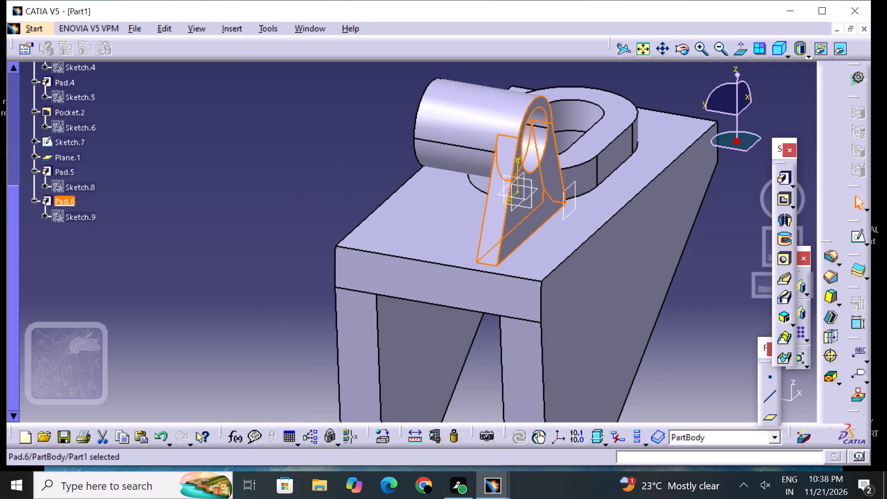
pyautogui.moveTo(786, 165); pyautogui.dragTo(751, 165)
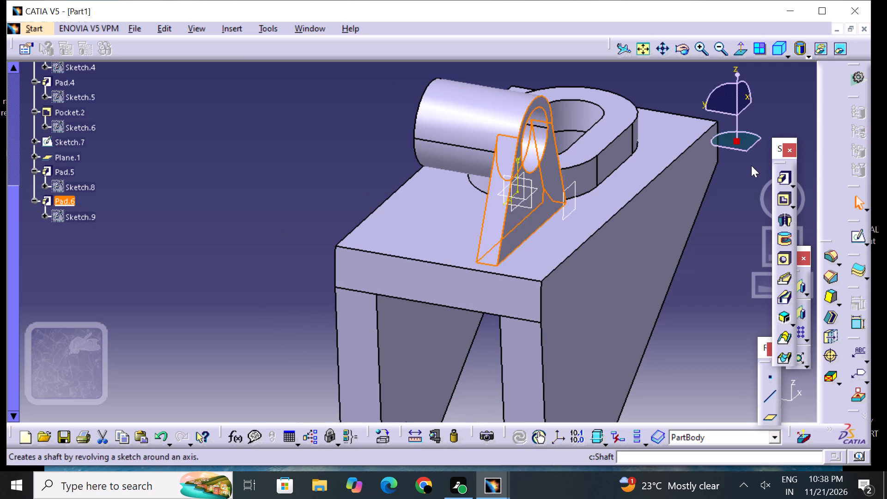
pyautogui.moveTo(751, 165); pyautogui.dragTo(751, 166)
pyautogui.click(795, 307)
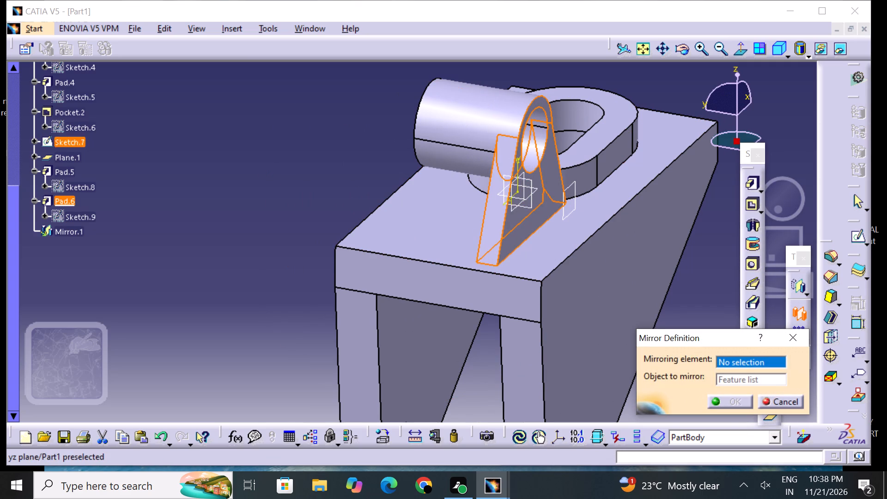
pyautogui.moveTo(335, 195); pyautogui.dragTo(373, 227, button='middle')
pyautogui.moveTo(335, 200); pyautogui.dragTo(374, 227, button='right')
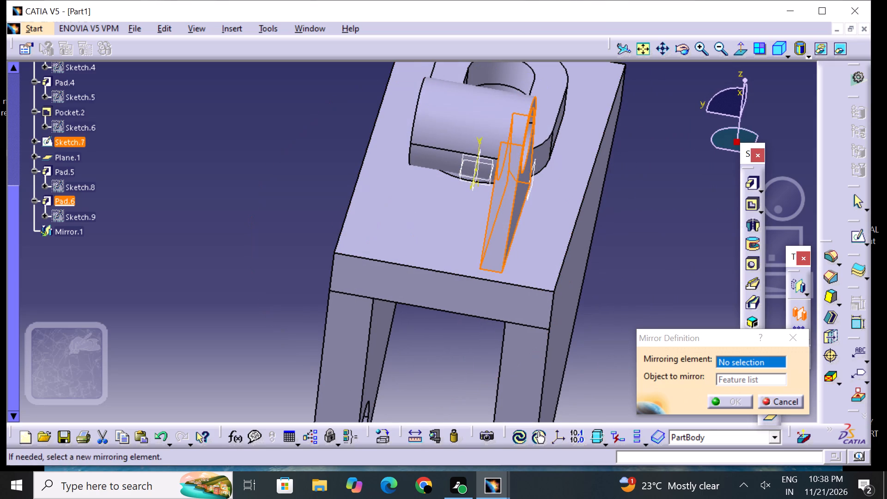
pyautogui.moveTo(444, 256); pyautogui.dragTo(446, 226, button='middle')
pyautogui.moveTo(444, 256); pyautogui.dragTo(448, 221, button='right')
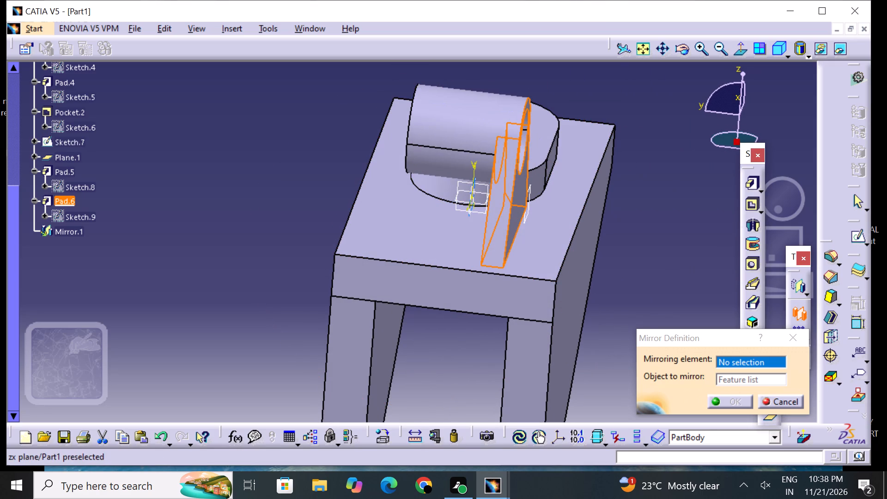
pyautogui.click(468, 209)
pyautogui.click(725, 402)
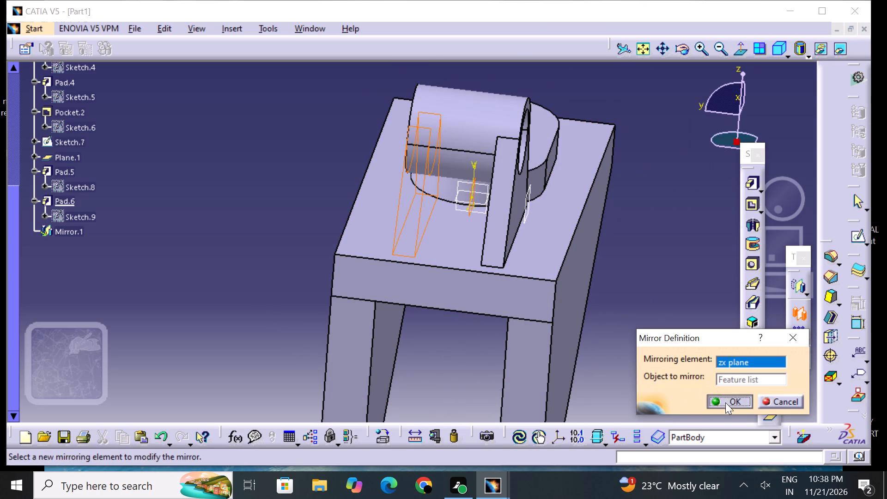
pyautogui.click(666, 366)
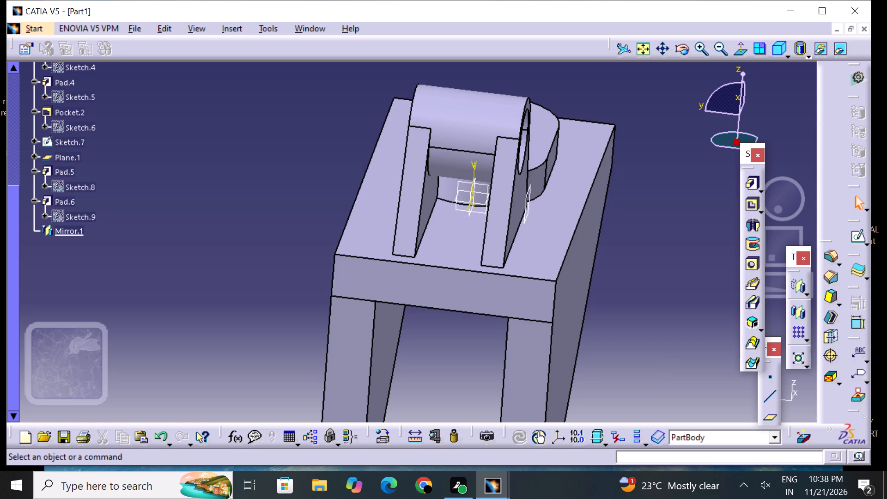
# Examine the two webs and the cylinder on the plate from several angles.
pyautogui.moveTo(654, 321); pyautogui.dragTo(389, 306, button='middle')
pyautogui.moveTo(654, 325); pyautogui.dragTo(389, 306, button='right')
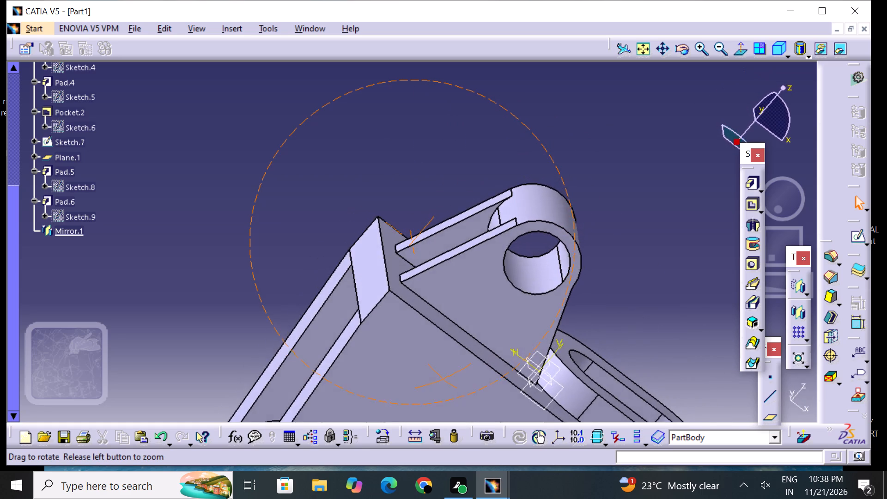
pyautogui.moveTo(389, 306); pyautogui.dragTo(456, 396, button='middle')
pyautogui.moveTo(389, 306); pyautogui.dragTo(474, 373, button='right')
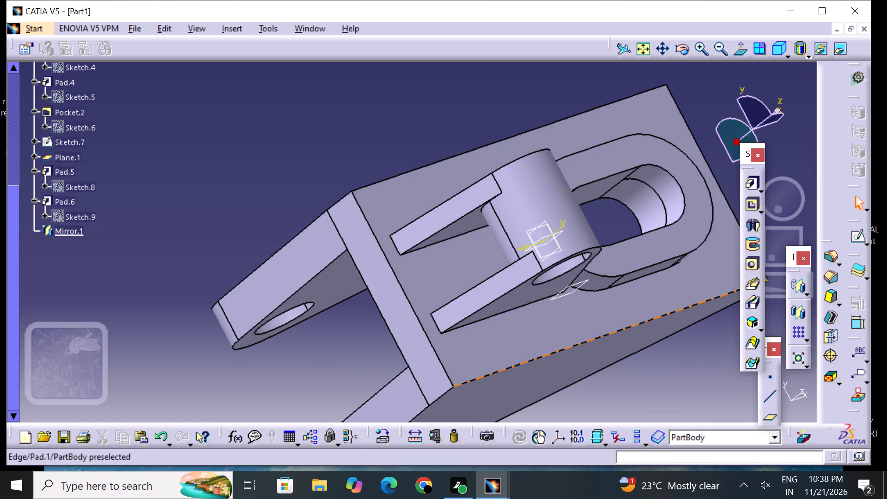
pyautogui.moveTo(663, 348); pyautogui.dragTo(551, 224, button='middle')
pyautogui.moveTo(663, 348); pyautogui.dragTo(551, 224, button='right')
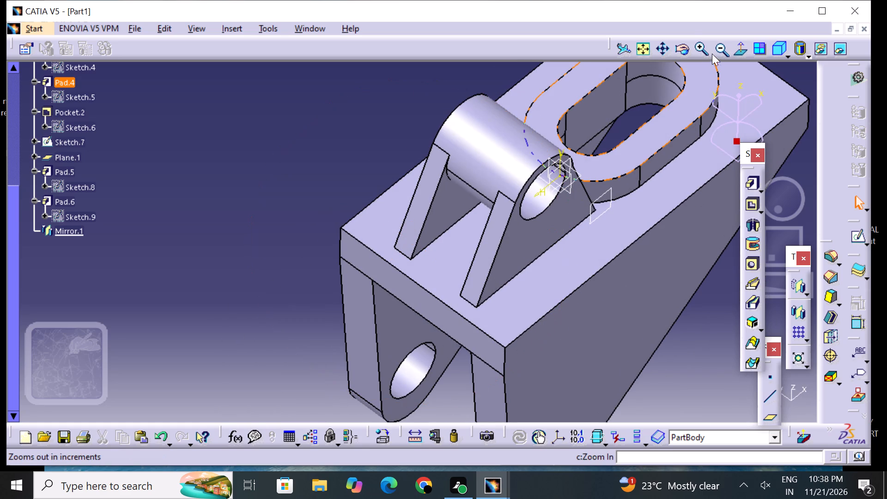
pyautogui.click(712, 52)
pyautogui.moveTo(496, 310); pyautogui.dragTo(450, 330, button='middle')
pyautogui.moveTo(496, 310); pyautogui.dragTo(450, 330, button='right')
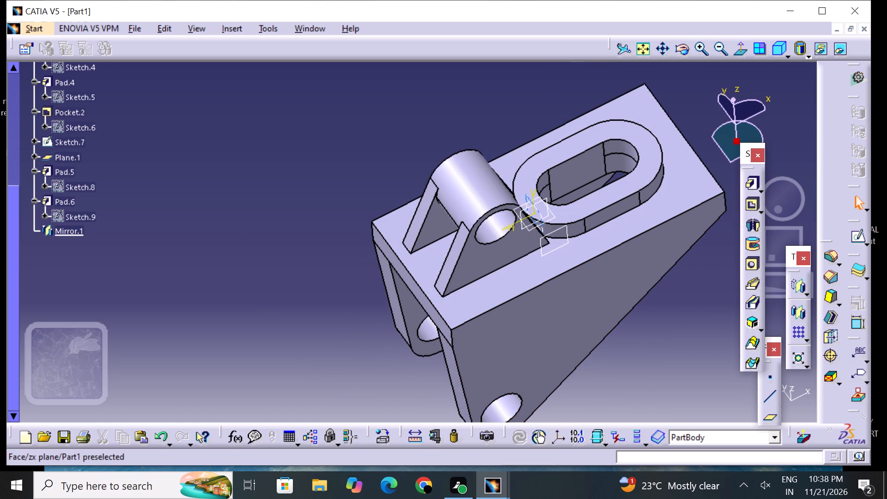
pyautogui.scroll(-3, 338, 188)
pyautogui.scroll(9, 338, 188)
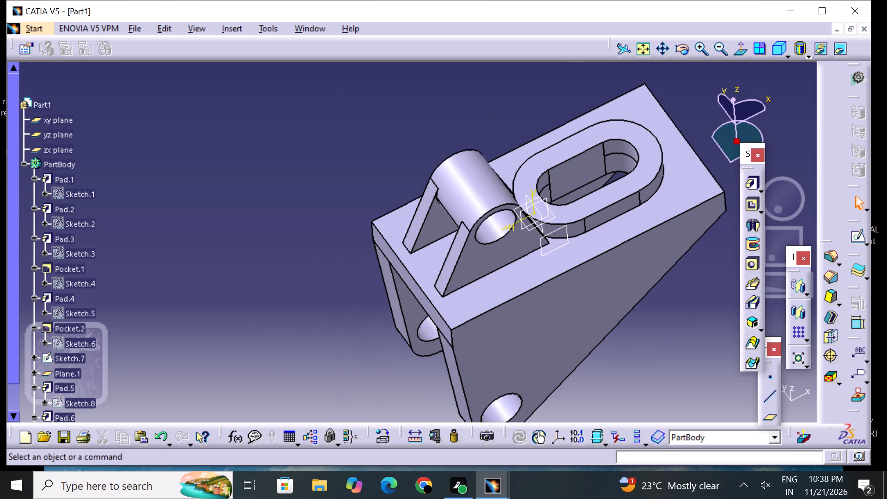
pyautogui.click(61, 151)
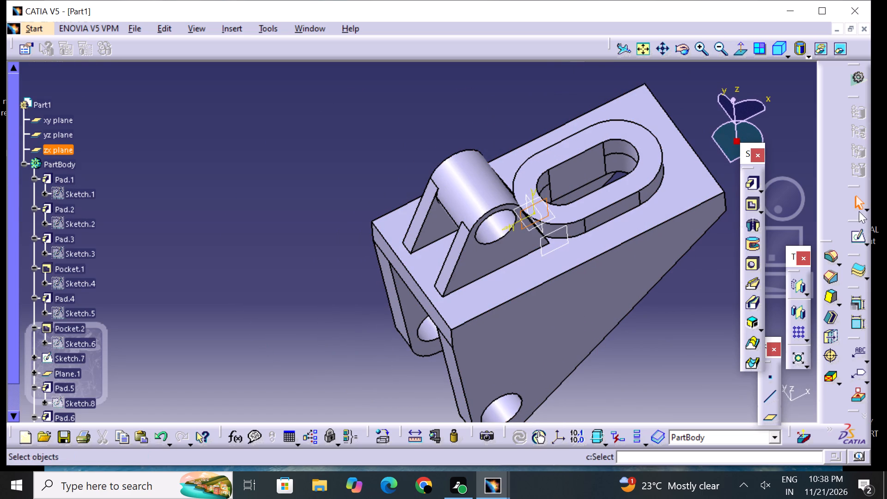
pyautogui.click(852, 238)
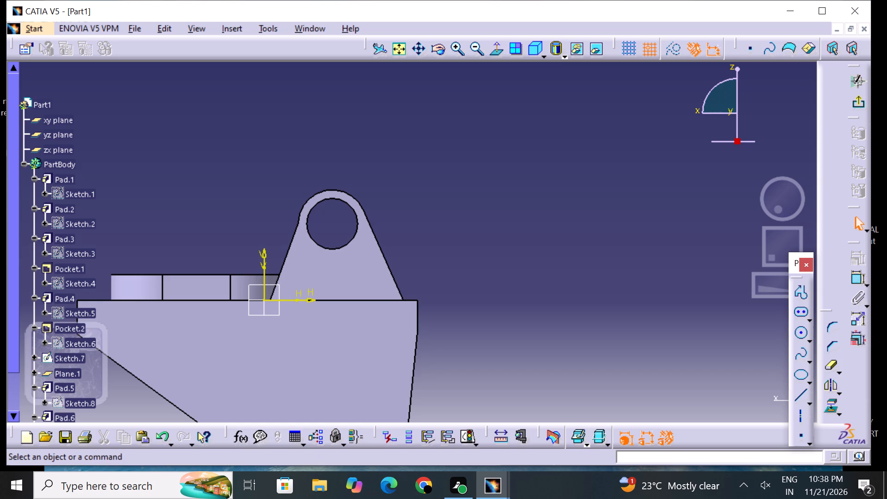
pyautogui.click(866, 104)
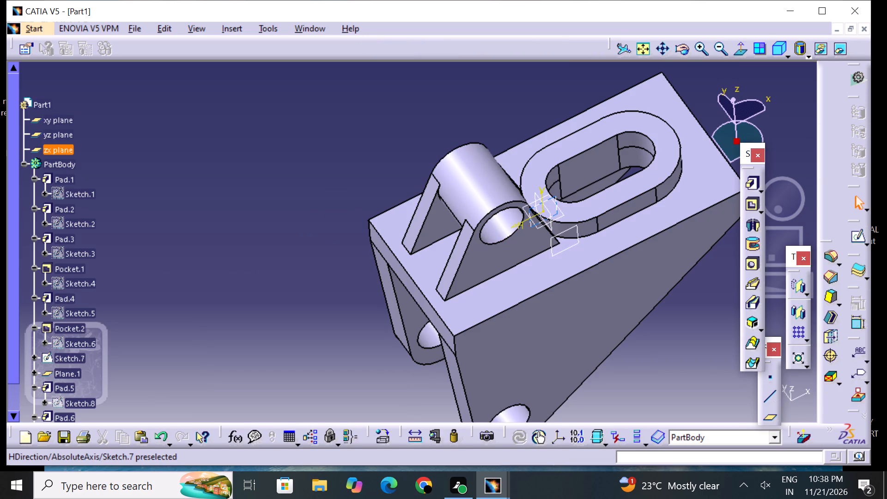
# Create a reference plane offset 30 mm from the zx plane.
pyautogui.click(530, 209)
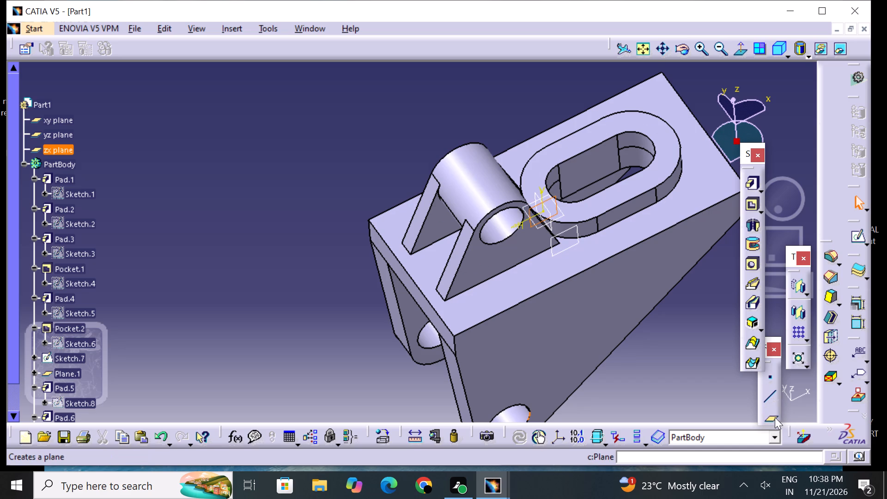
pyautogui.click(773, 417)
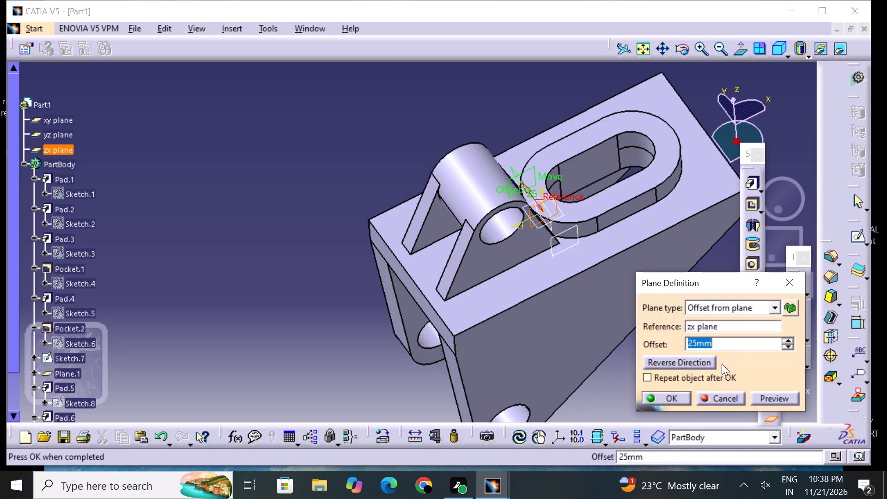
pyautogui.press('BackSpace')
pyautogui.write('30')
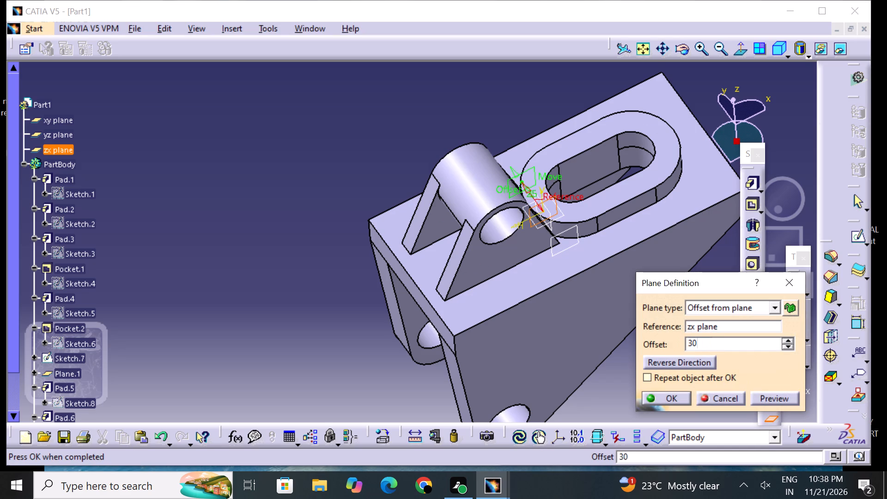
pyautogui.click(681, 399)
pyautogui.click(667, 391)
# On the new offset plane, sketch a circle around the cylinder, centred at H 40 mm, V 40 mm, with a radius of about 28 mm.
pyautogui.moveTo(543, 344); pyautogui.dragTo(543, 339, button='middle')
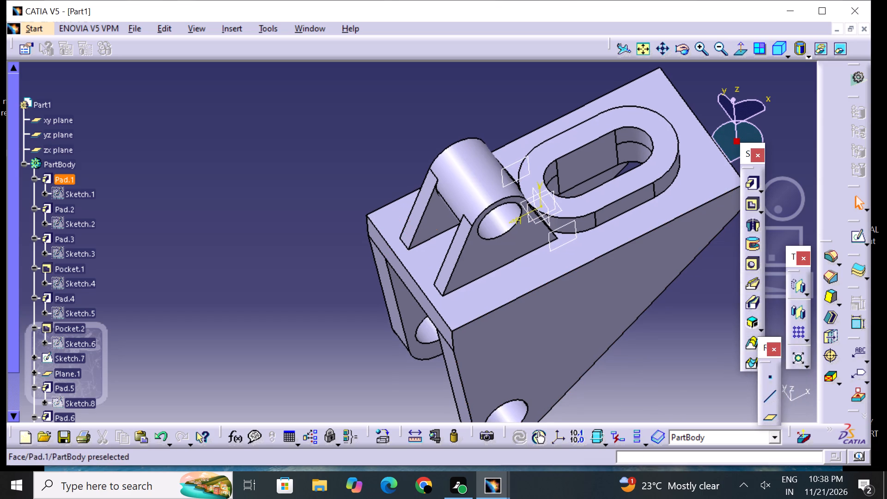
pyautogui.click(529, 164)
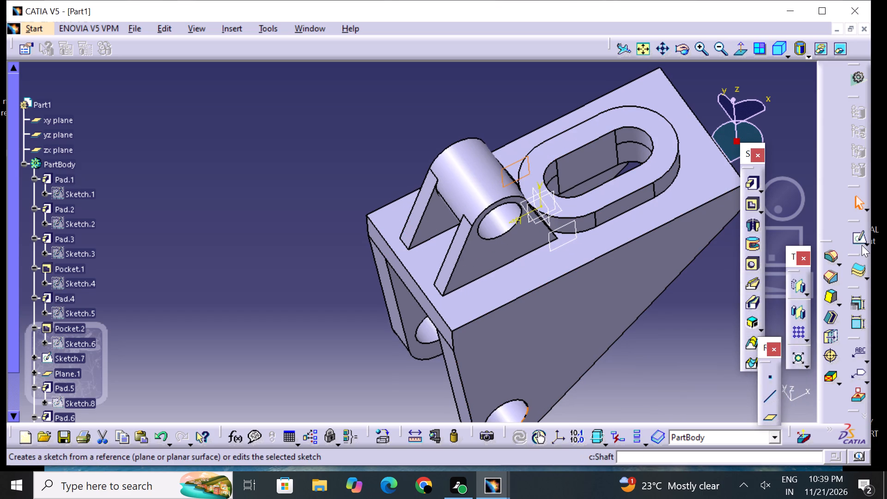
pyautogui.click(858, 241)
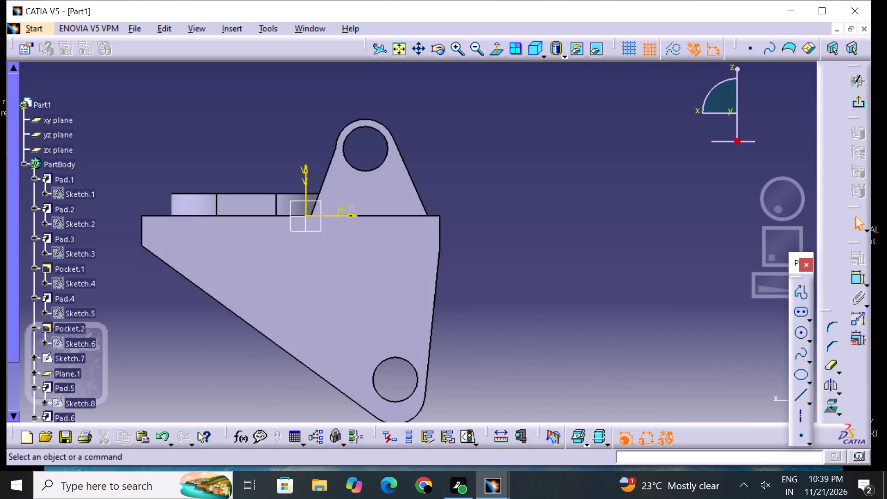
pyautogui.moveTo(529, 270); pyautogui.dragTo(579, 270, button='middle')
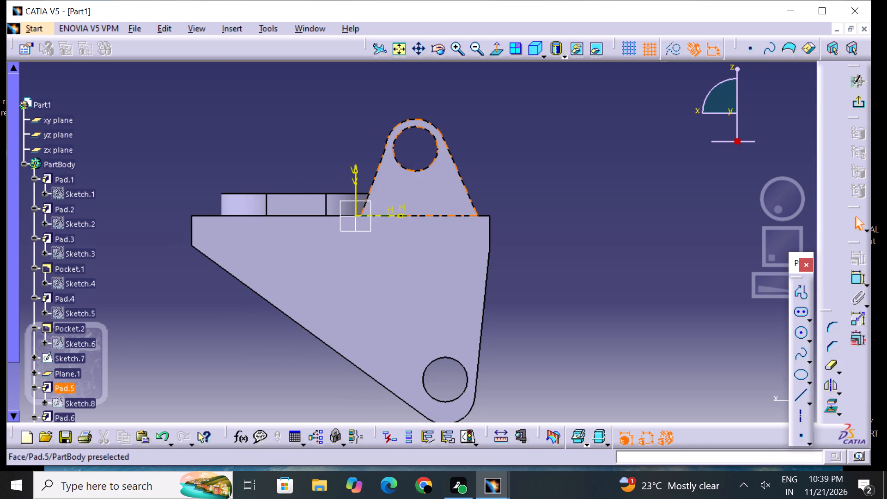
pyautogui.click(802, 329)
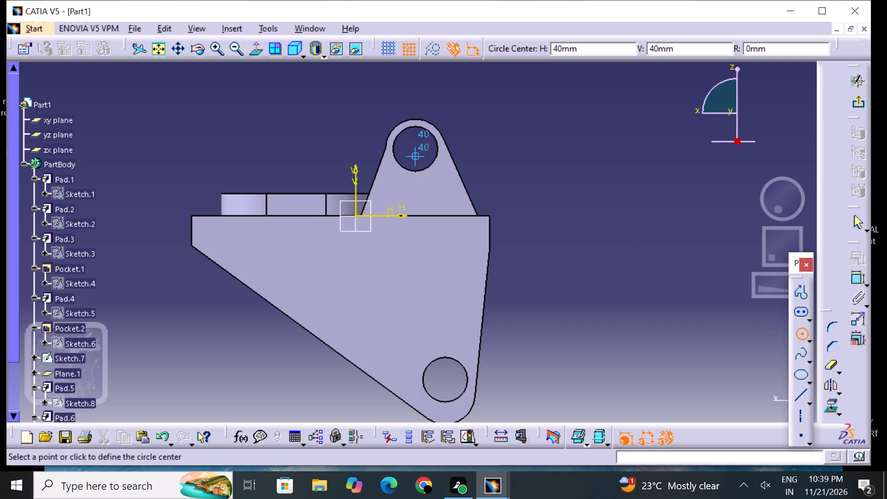
pyautogui.click(418, 153)
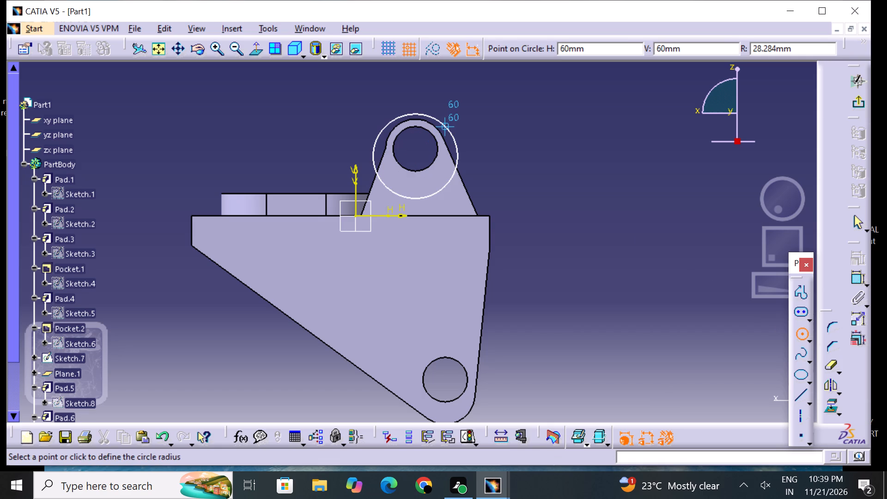
pyautogui.click(446, 122)
pyautogui.click(541, 170)
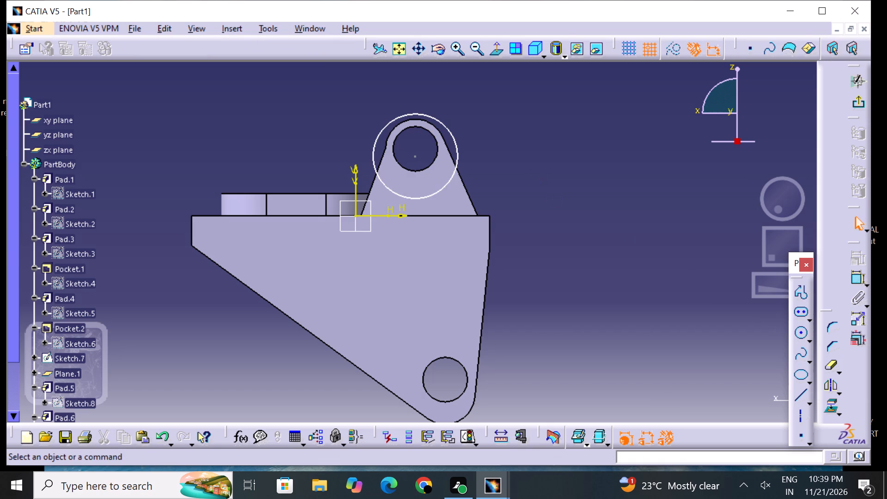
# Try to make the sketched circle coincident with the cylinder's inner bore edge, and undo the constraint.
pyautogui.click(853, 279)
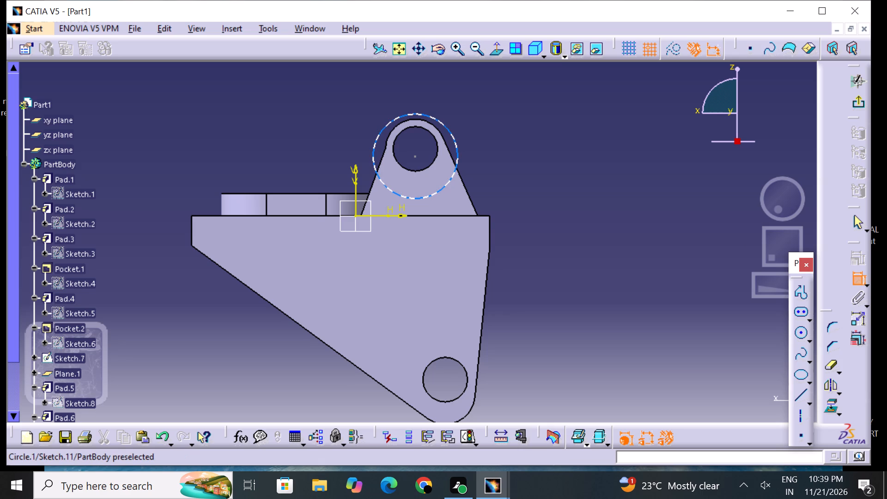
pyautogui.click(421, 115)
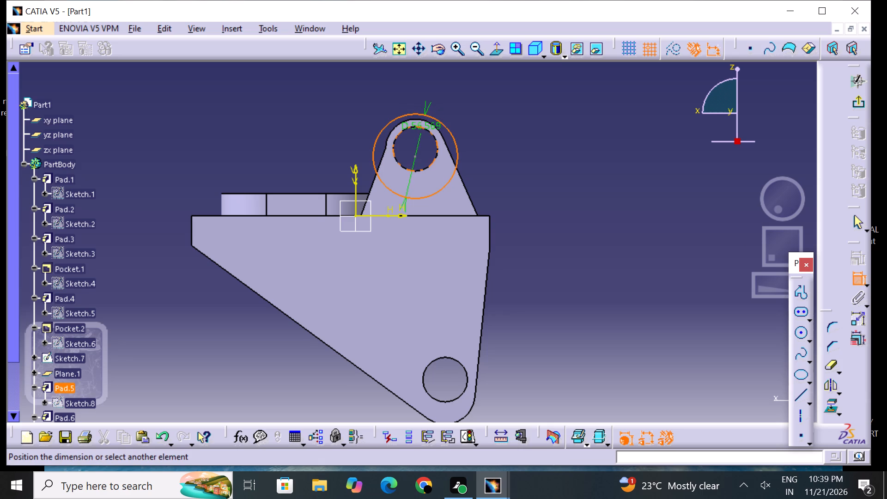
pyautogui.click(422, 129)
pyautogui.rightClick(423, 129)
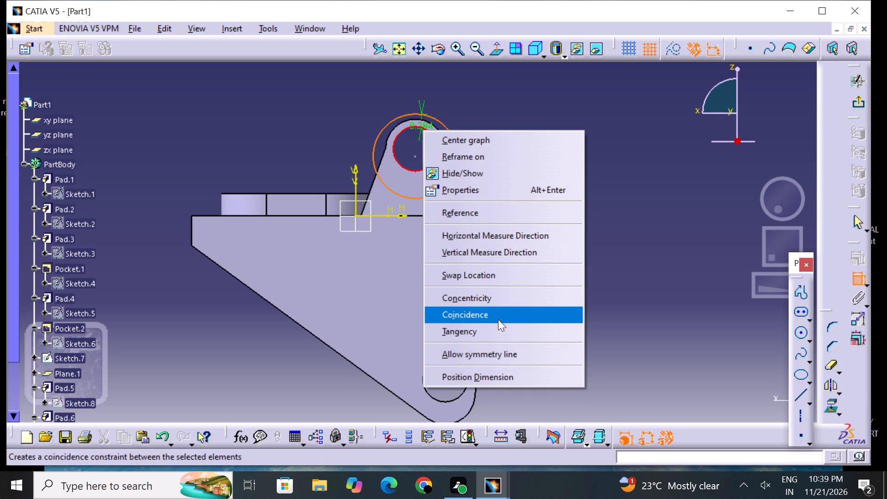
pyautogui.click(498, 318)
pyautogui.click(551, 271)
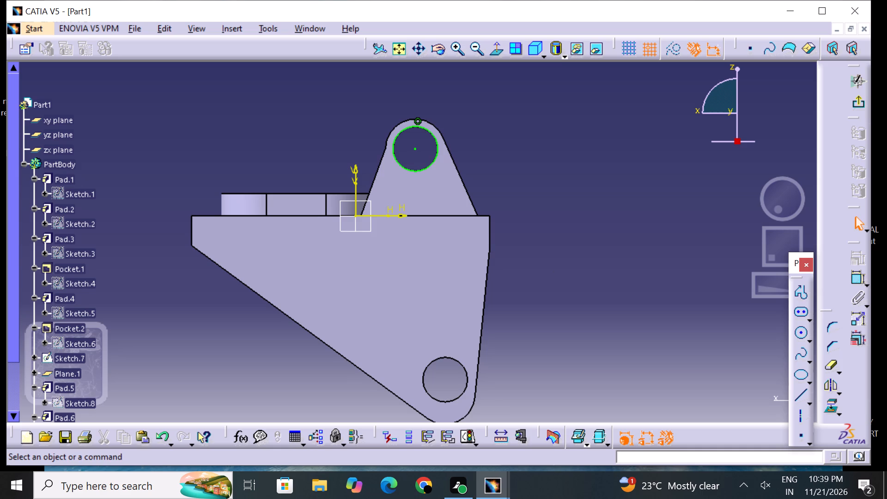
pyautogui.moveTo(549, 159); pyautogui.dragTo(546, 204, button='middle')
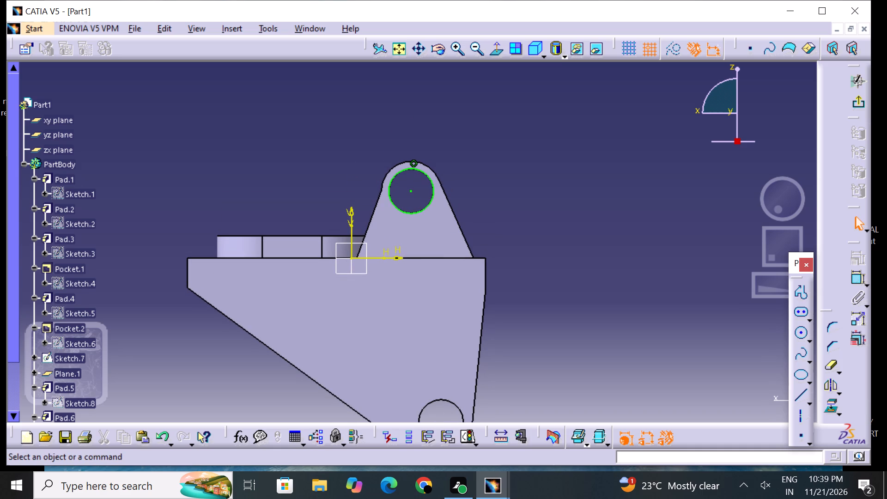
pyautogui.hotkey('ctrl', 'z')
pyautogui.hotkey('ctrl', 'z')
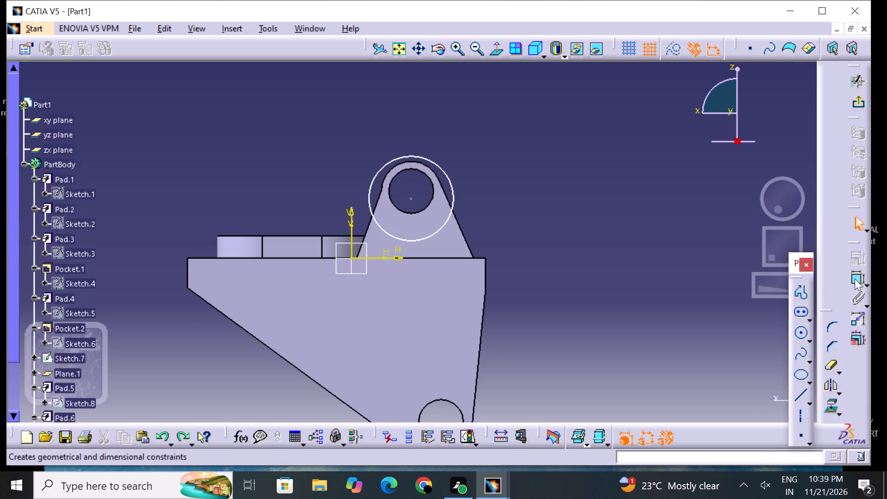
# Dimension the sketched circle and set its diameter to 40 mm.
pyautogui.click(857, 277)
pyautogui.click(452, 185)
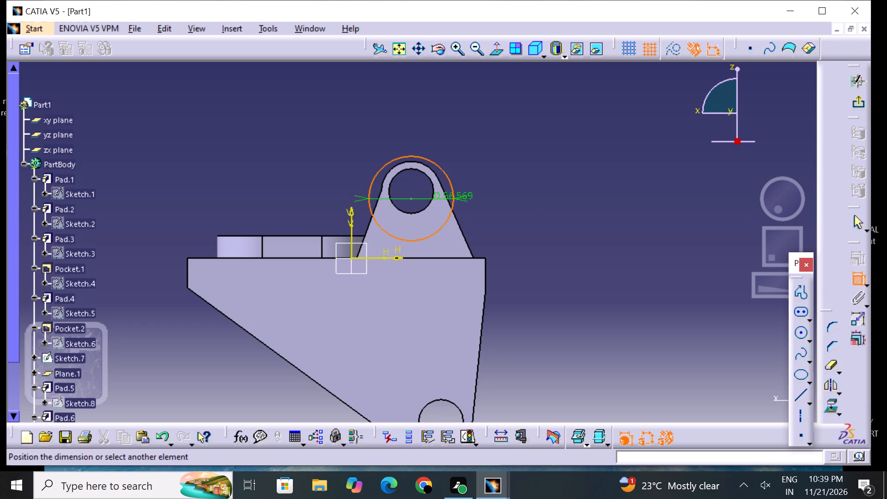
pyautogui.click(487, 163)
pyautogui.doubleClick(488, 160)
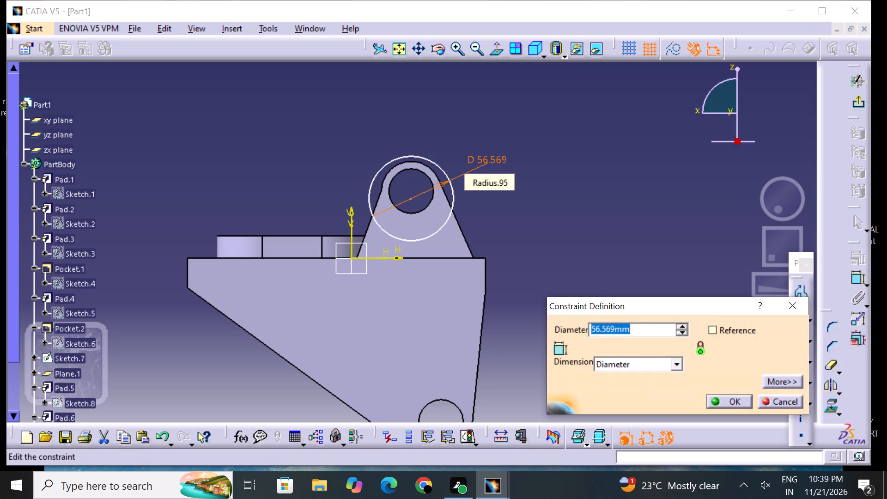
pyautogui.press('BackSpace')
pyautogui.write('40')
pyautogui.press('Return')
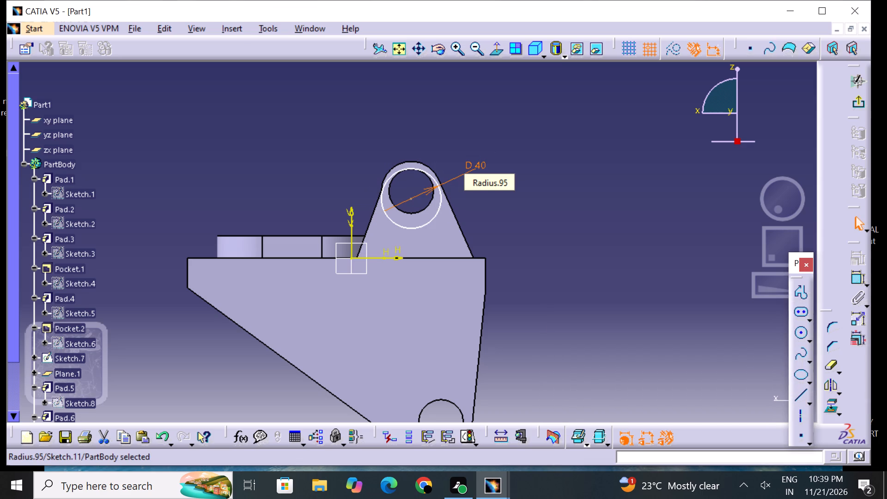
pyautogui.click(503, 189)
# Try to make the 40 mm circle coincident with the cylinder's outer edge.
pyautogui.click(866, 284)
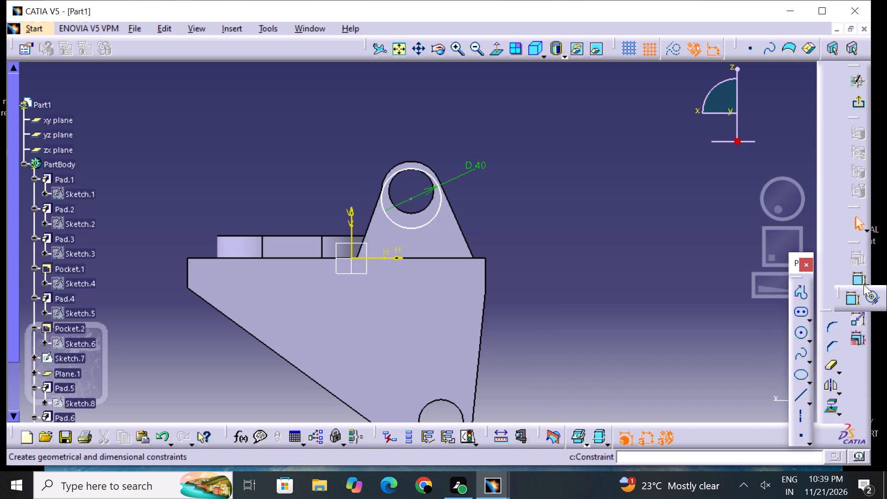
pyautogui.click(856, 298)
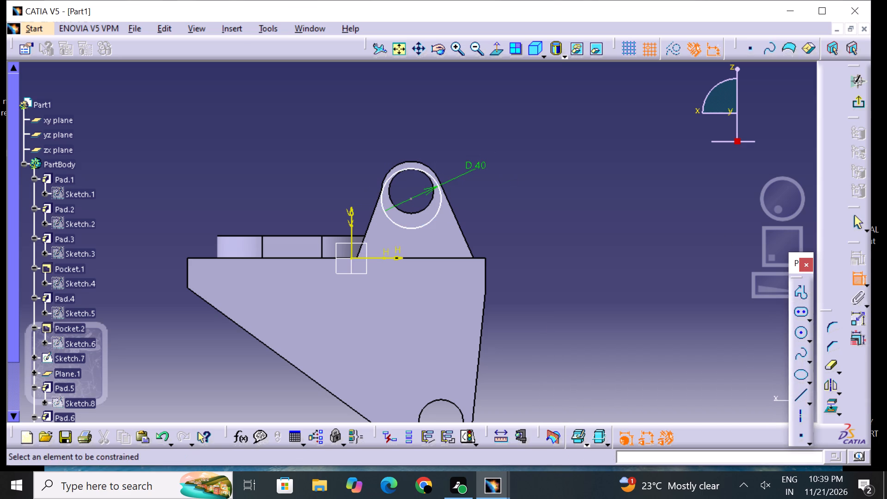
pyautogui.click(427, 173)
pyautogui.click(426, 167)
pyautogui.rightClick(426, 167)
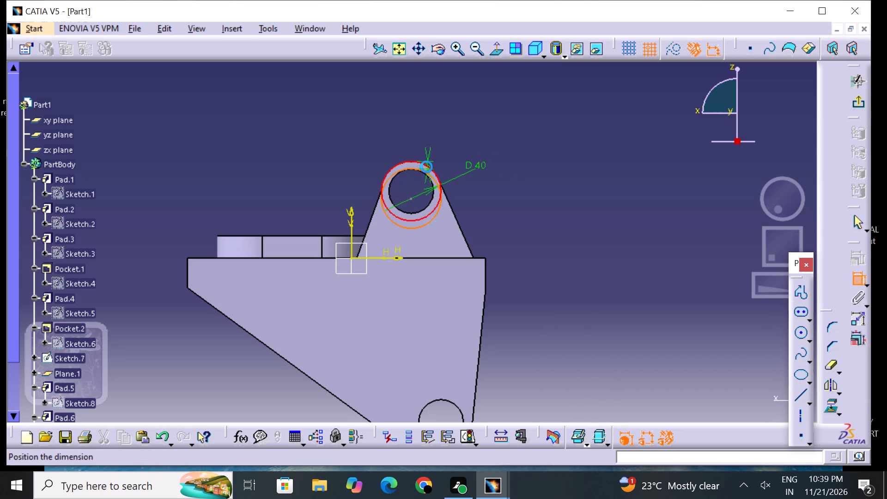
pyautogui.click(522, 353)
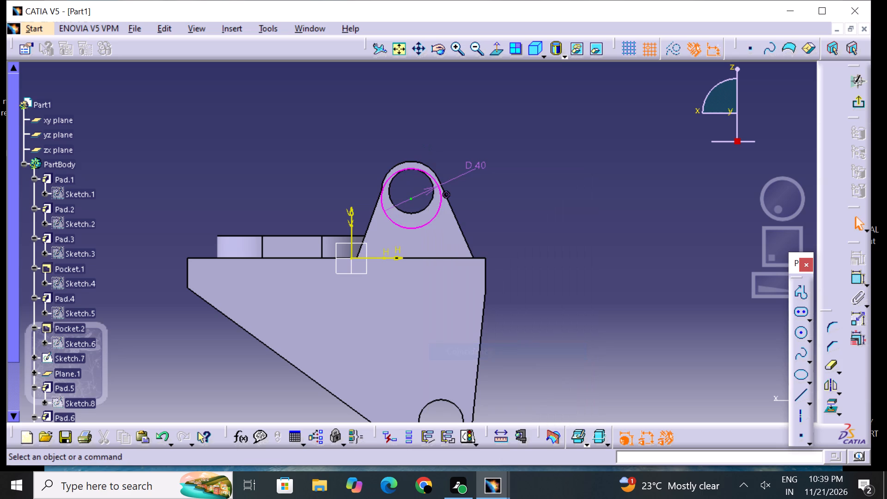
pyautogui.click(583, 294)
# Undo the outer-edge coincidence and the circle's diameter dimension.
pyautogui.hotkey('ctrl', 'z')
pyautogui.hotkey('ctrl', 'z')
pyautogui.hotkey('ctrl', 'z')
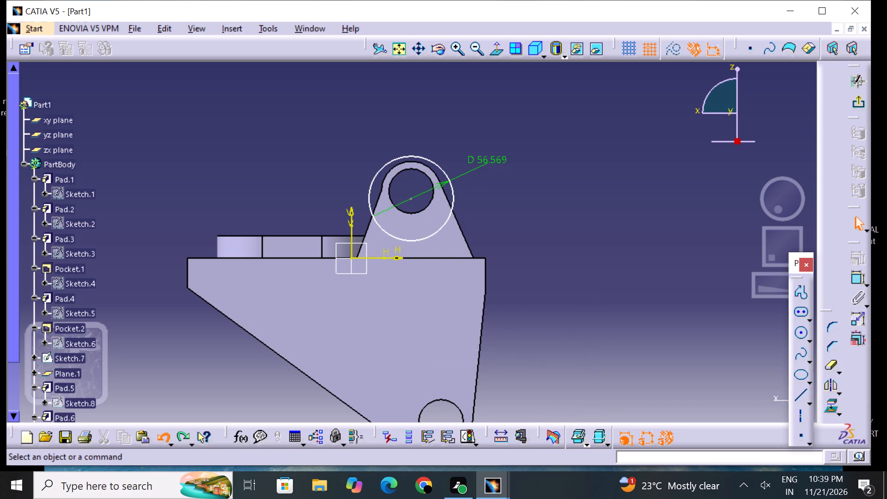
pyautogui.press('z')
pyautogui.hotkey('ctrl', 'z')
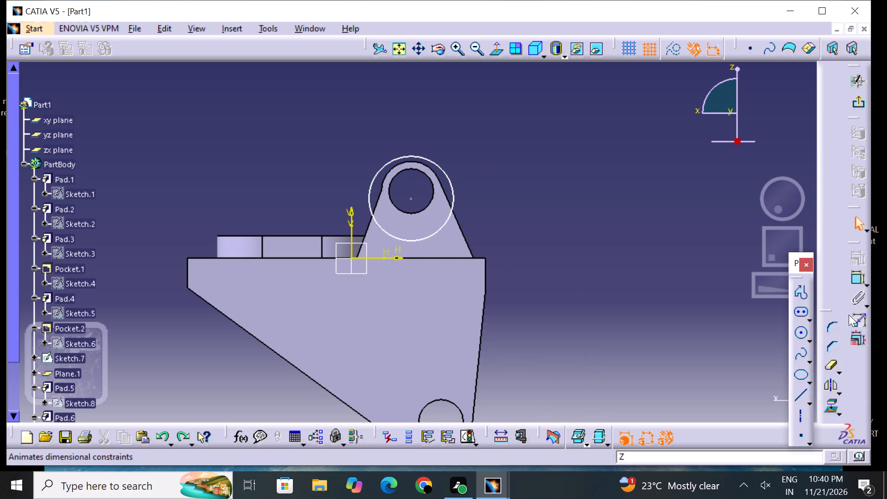
# Constrain the sketched circle to be coincident with the cylinder's inner bore edge.
pyautogui.moveTo(857, 278); pyautogui.dragTo(851, 276)
pyautogui.click(414, 154)
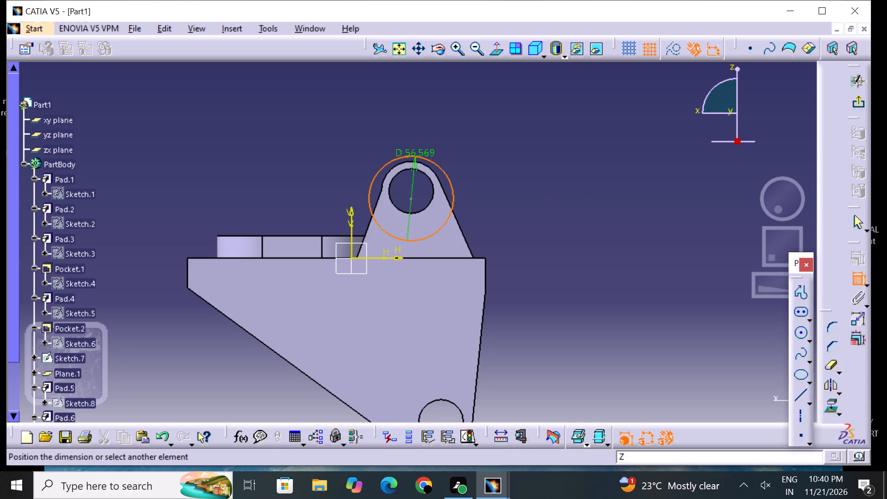
pyautogui.click(420, 171)
pyautogui.rightClick(421, 171)
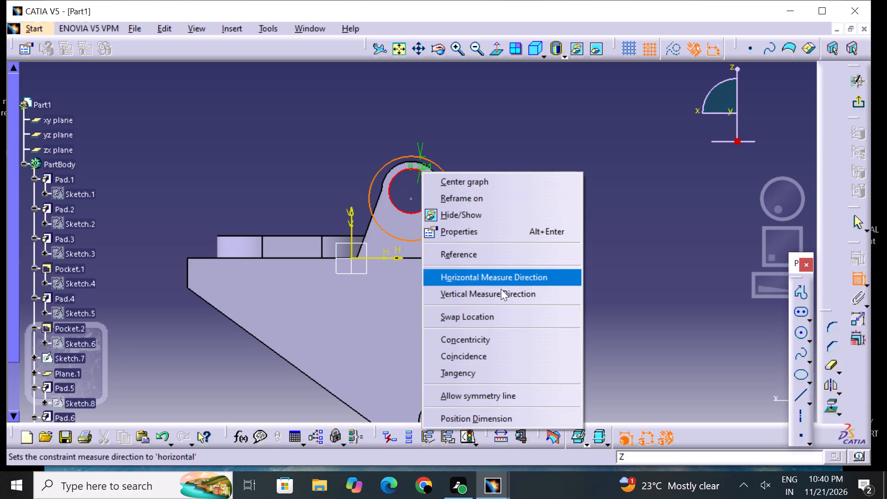
pyautogui.click(520, 359)
pyautogui.click(590, 293)
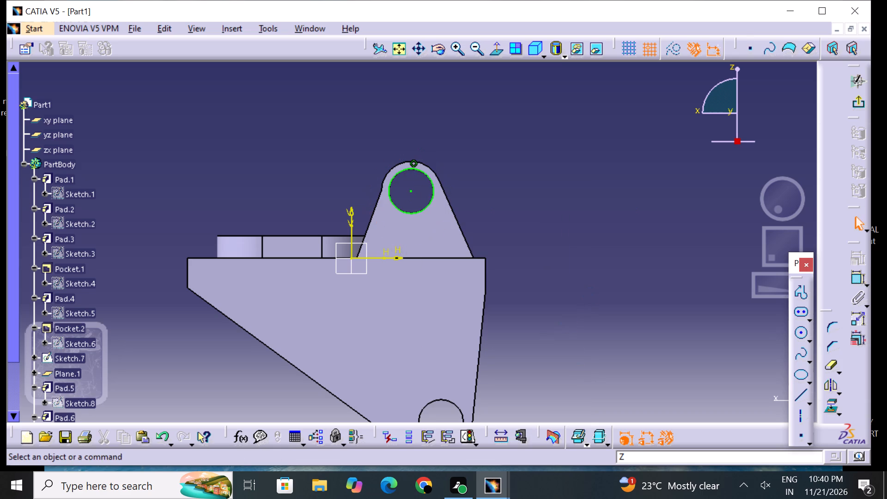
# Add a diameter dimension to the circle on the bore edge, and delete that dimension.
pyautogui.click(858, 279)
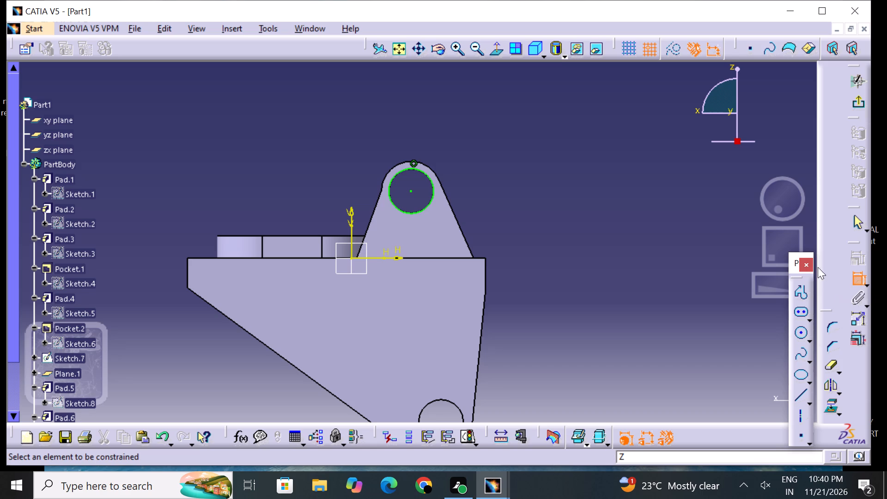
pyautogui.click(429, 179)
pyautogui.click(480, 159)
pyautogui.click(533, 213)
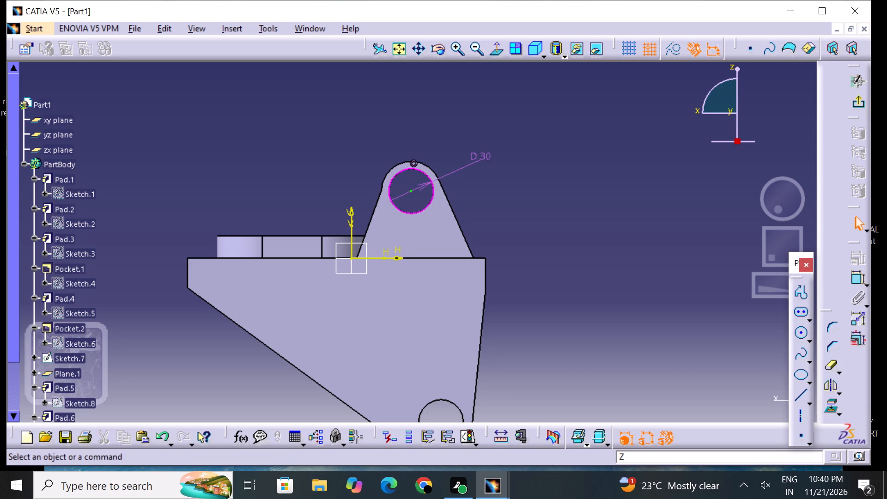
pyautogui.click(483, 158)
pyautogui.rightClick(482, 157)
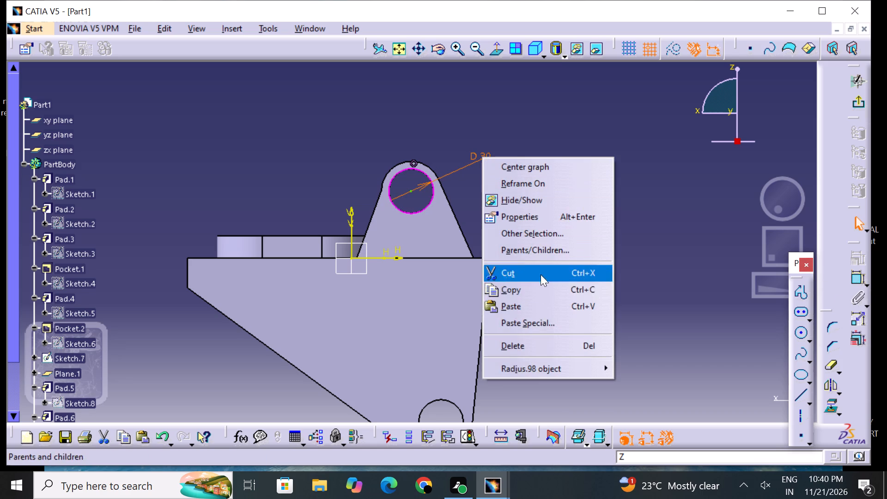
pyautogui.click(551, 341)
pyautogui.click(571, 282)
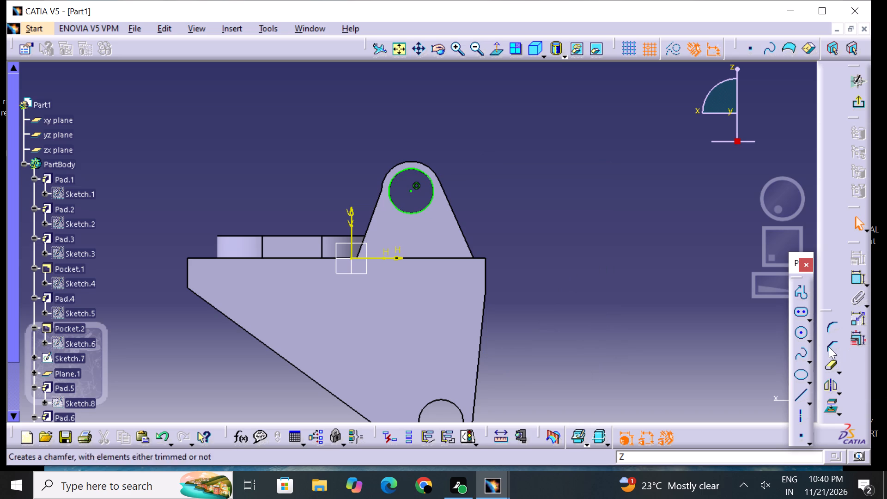
# Sketch a second circle with a radius of about 27 mm, centred on the first circle's centre point.
pyautogui.click(801, 331)
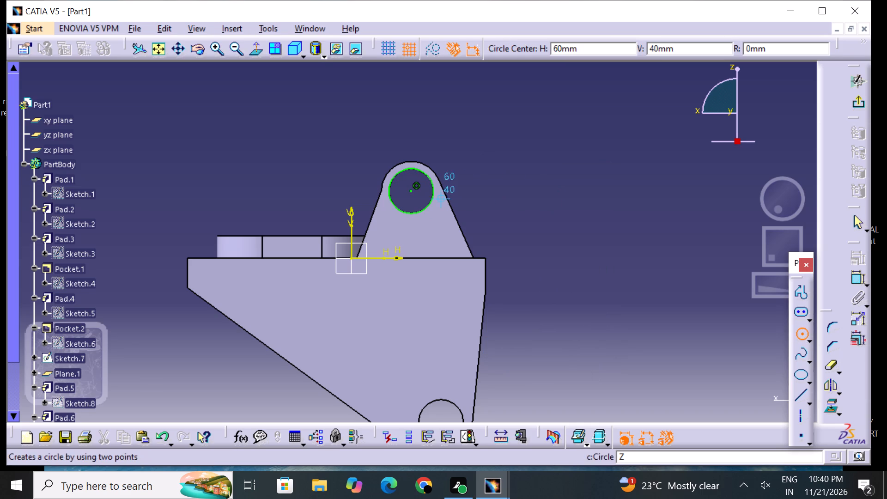
pyautogui.click(406, 191)
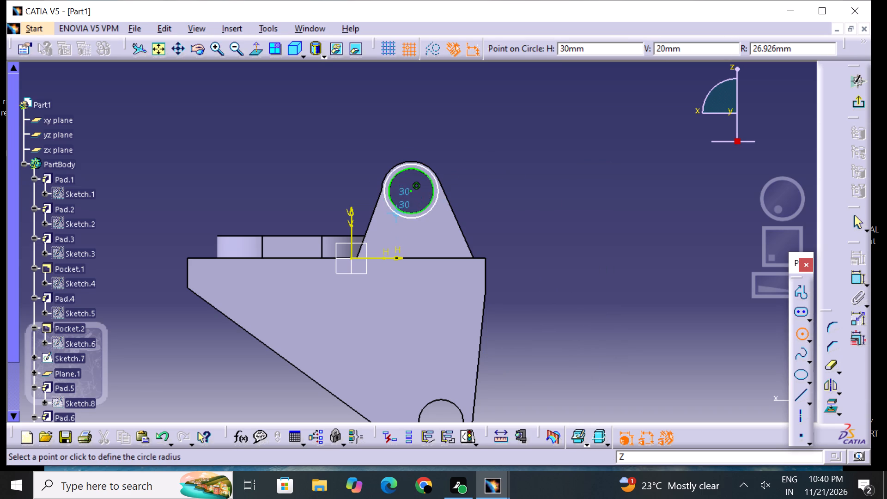
pyautogui.click(394, 230)
pyautogui.click(579, 245)
# Dimension the outer sketched circle and set its diameter to 40 mm.
pyautogui.click(857, 277)
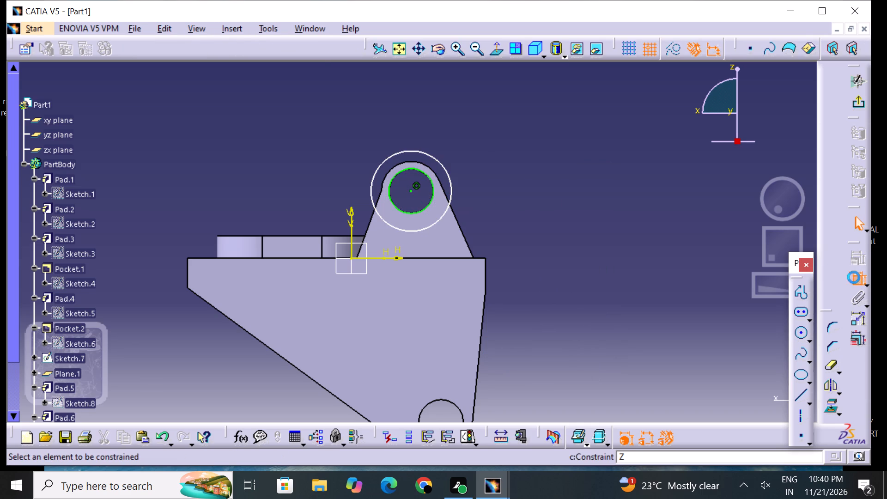
pyautogui.click(442, 169)
pyautogui.click(472, 155)
pyautogui.doubleClick(472, 155)
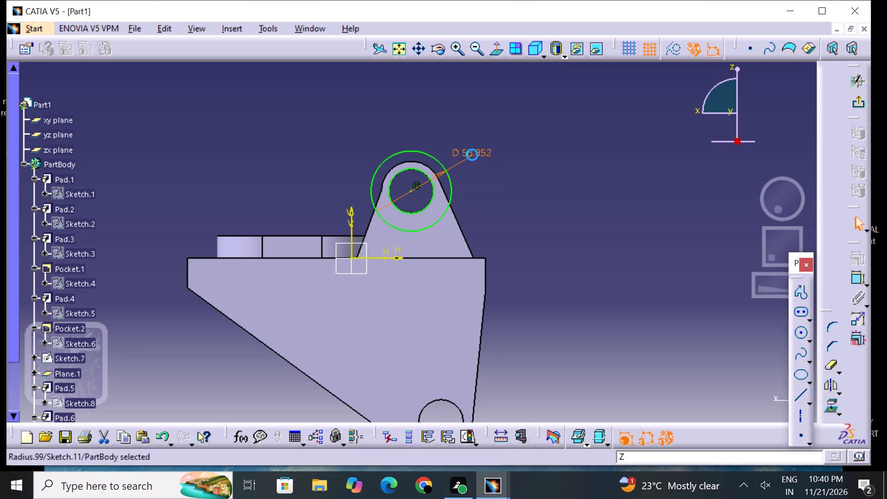
pyautogui.press('BackSpace')
pyautogui.write('40')
pyautogui.press('Return')
pyautogui.click(510, 214)
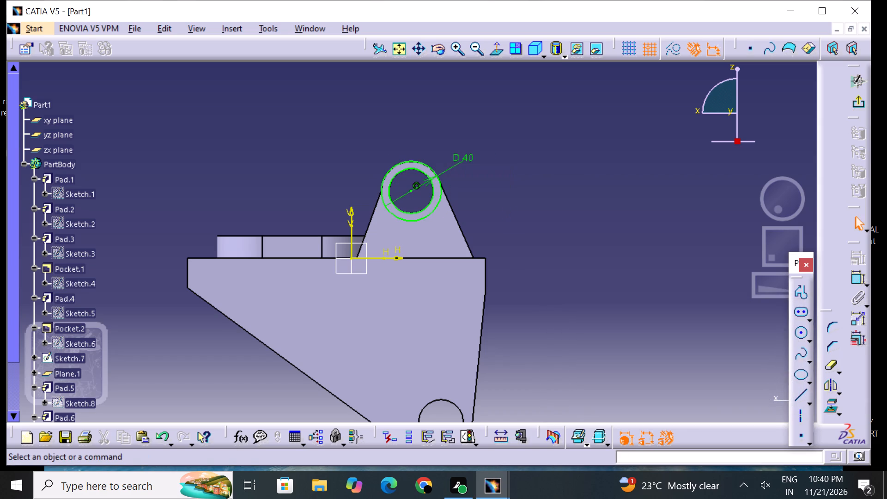
# Exit the sketch and pad the ring profile 5 mm in the reversed direction, towards the cylinder.
pyautogui.middleClick(425, 112)
pyautogui.moveTo(425, 110); pyautogui.dragTo(424, 115, button='right')
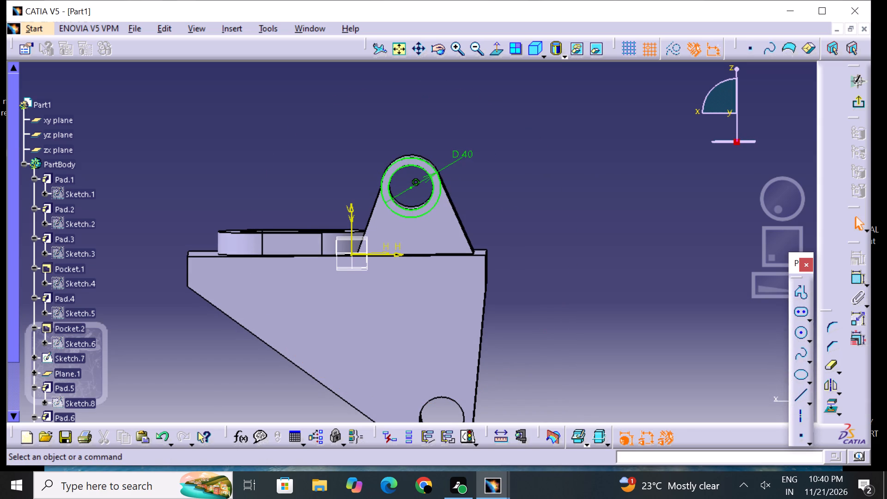
pyautogui.click(858, 103)
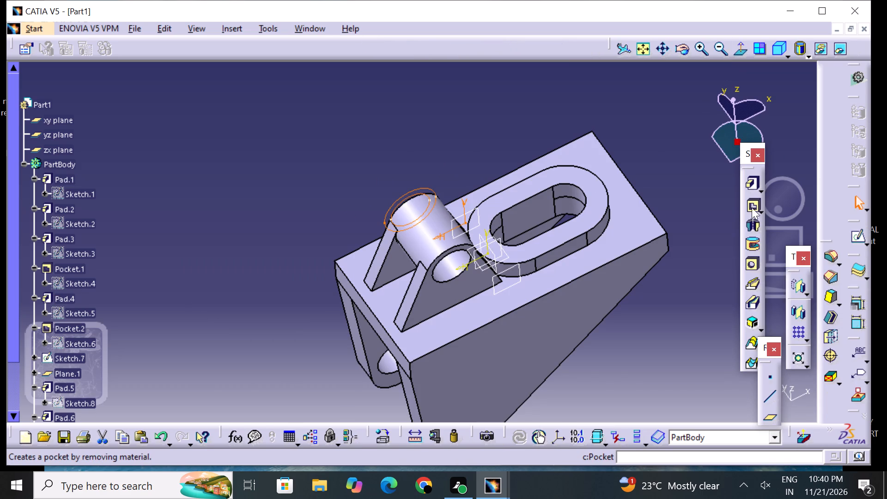
pyautogui.click(752, 187)
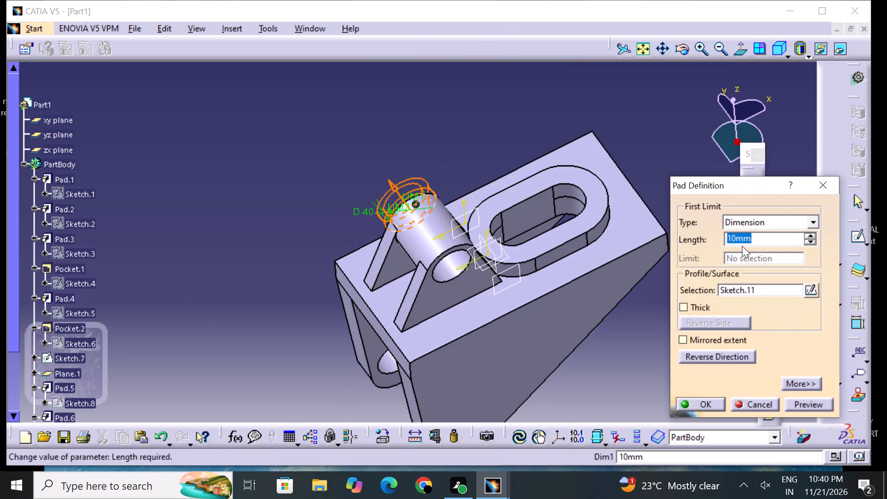
pyautogui.click(709, 354)
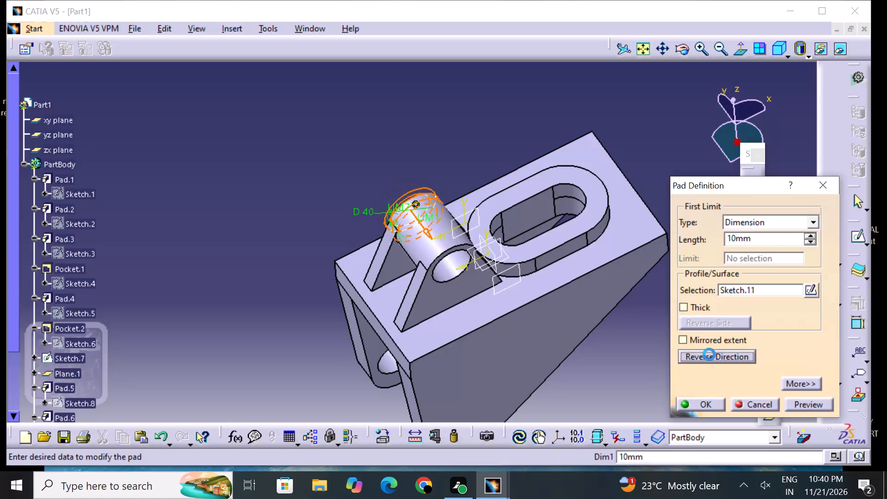
pyautogui.click(755, 237)
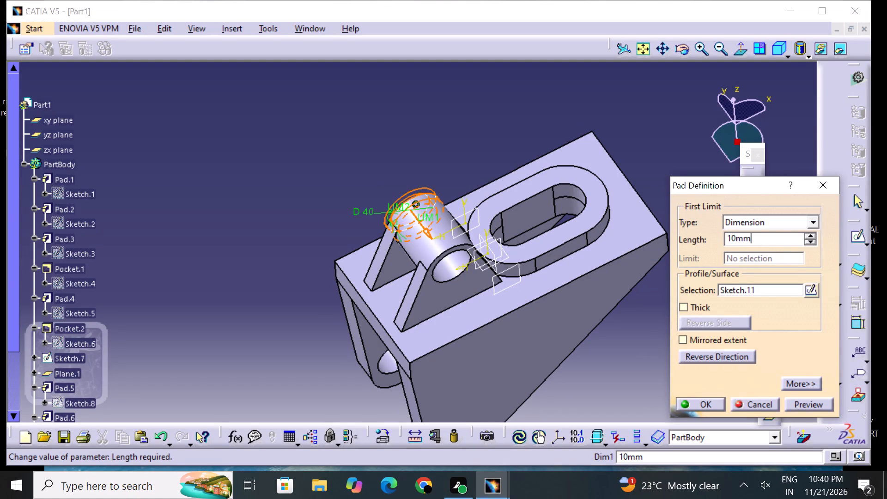
pyautogui.press('BackSpace')
pyautogui.press('BackSpace')
pyautogui.press('BackSpace')
pyautogui.press('BackSpace')
pyautogui.press('5')
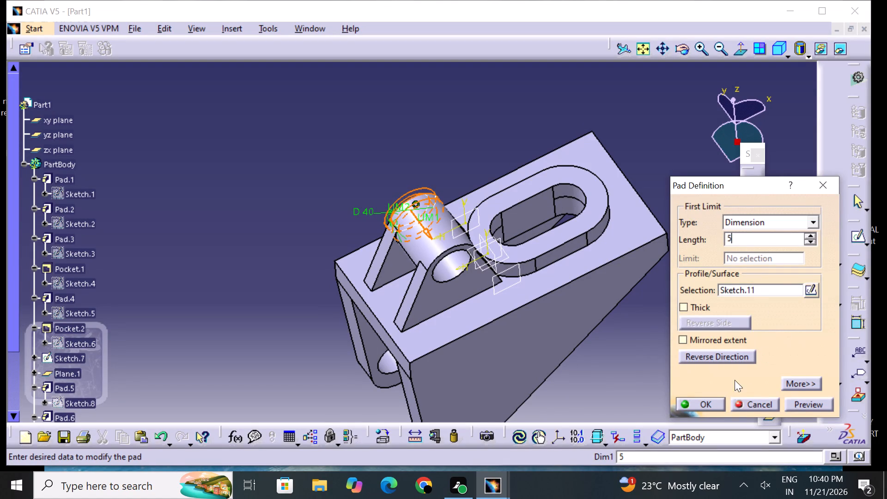
pyautogui.click(711, 402)
pyautogui.moveTo(683, 376); pyautogui.dragTo(666, 368)
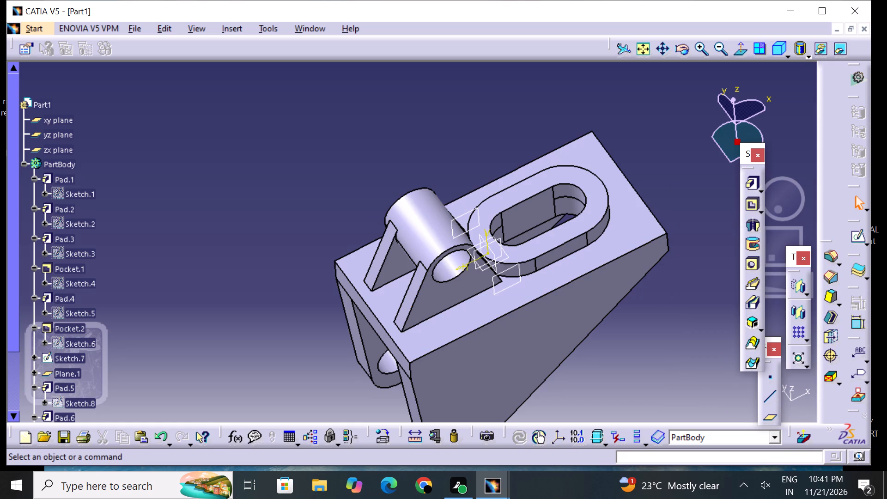
# Examine the padded ring, cylinder ends and supporting webs from several sides.
pyautogui.moveTo(344, 224); pyautogui.dragTo(468, 176, button='middle')
pyautogui.moveTo(344, 223); pyautogui.dragTo(468, 176, button='right')
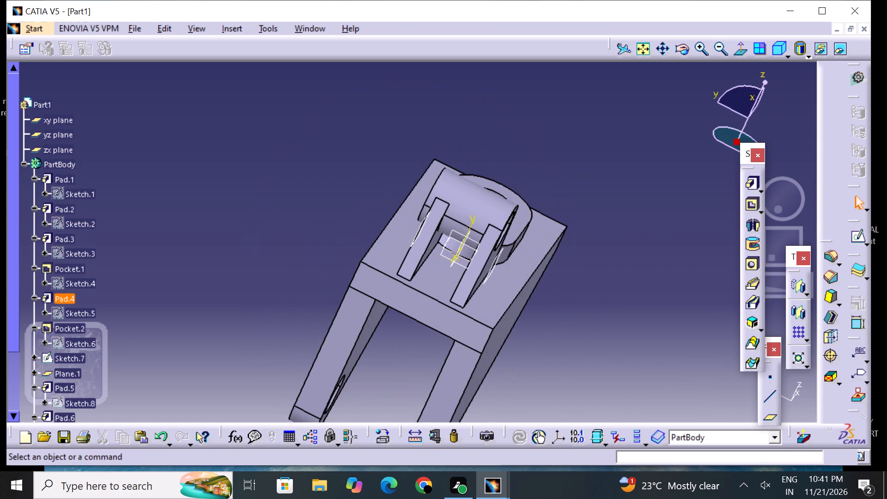
pyautogui.moveTo(608, 283); pyautogui.dragTo(612, 205, button='middle')
pyautogui.moveTo(609, 283); pyautogui.dragTo(612, 205, button='right')
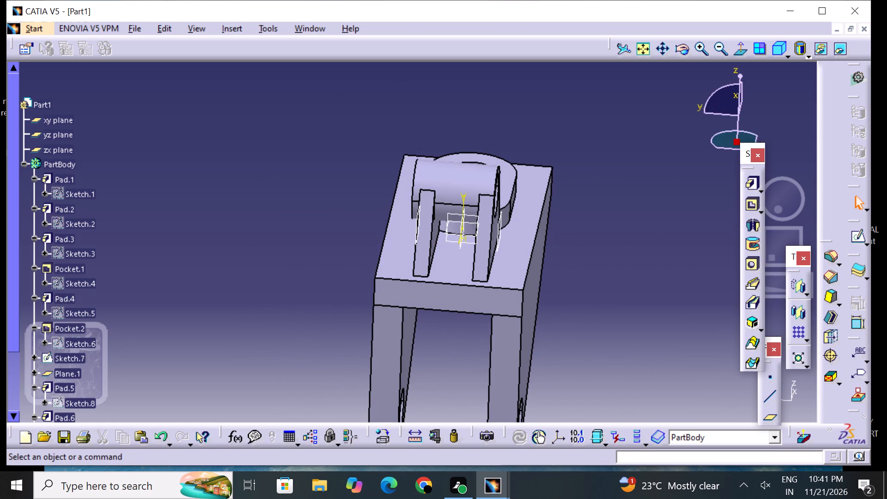
pyautogui.moveTo(286, 275); pyautogui.dragTo(436, 276, button='middle')
pyautogui.moveTo(286, 275); pyautogui.dragTo(436, 276, button='right')
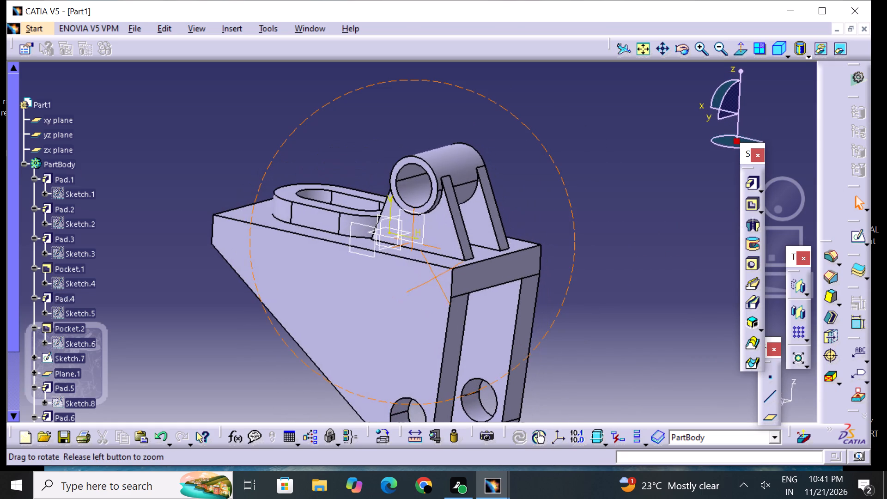
pyautogui.moveTo(436, 276); pyautogui.dragTo(439, 276, button='middle')
pyautogui.moveTo(436, 276); pyautogui.dragTo(439, 276, button='right')
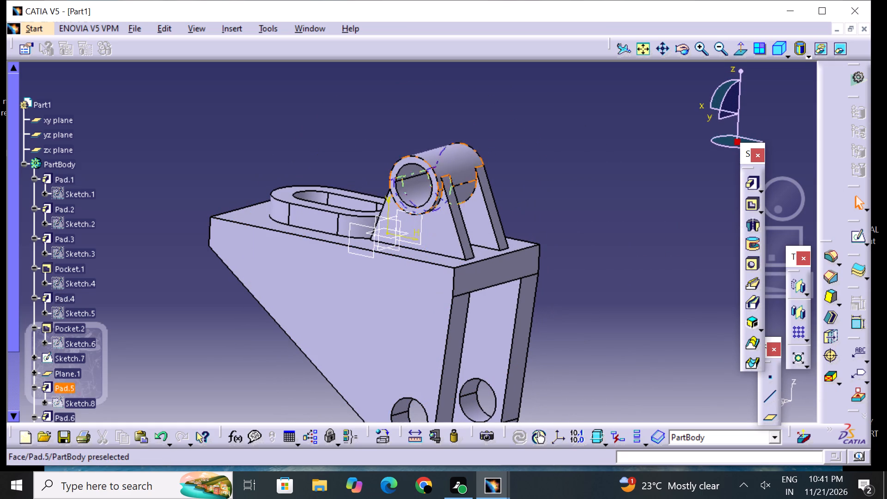
pyautogui.moveTo(561, 193); pyautogui.dragTo(559, 215, button='middle')
pyautogui.moveTo(561, 191); pyautogui.dragTo(559, 215, button='right')
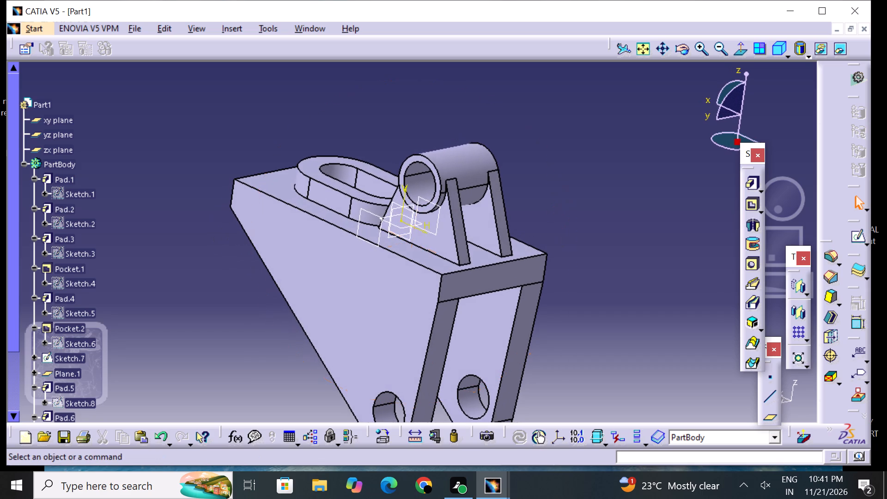
pyautogui.moveTo(573, 214); pyautogui.dragTo(411, 228, button='middle')
pyautogui.moveTo(574, 217); pyautogui.dragTo(398, 225, button='right')
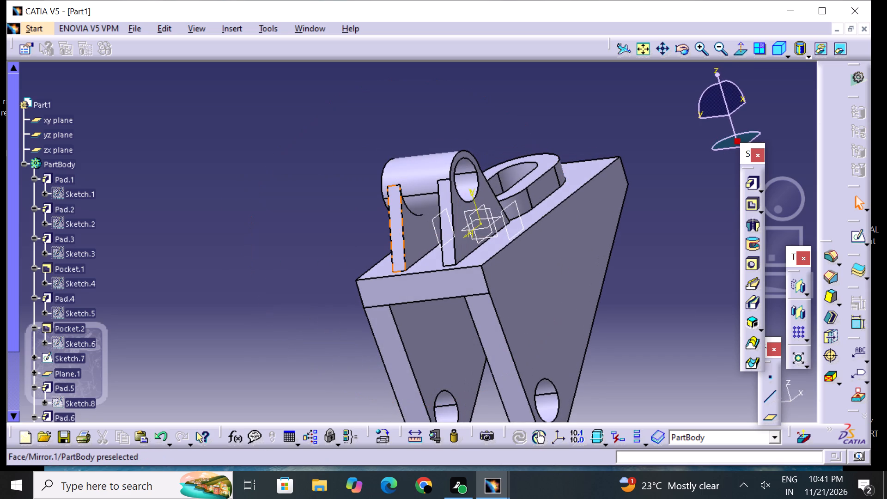
pyautogui.moveTo(398, 225); pyautogui.dragTo(398, 225, button='right')
pyautogui.moveTo(304, 173); pyautogui.dragTo(348, 185, button='middle')
pyautogui.moveTo(304, 173); pyautogui.dragTo(348, 185, button='right')
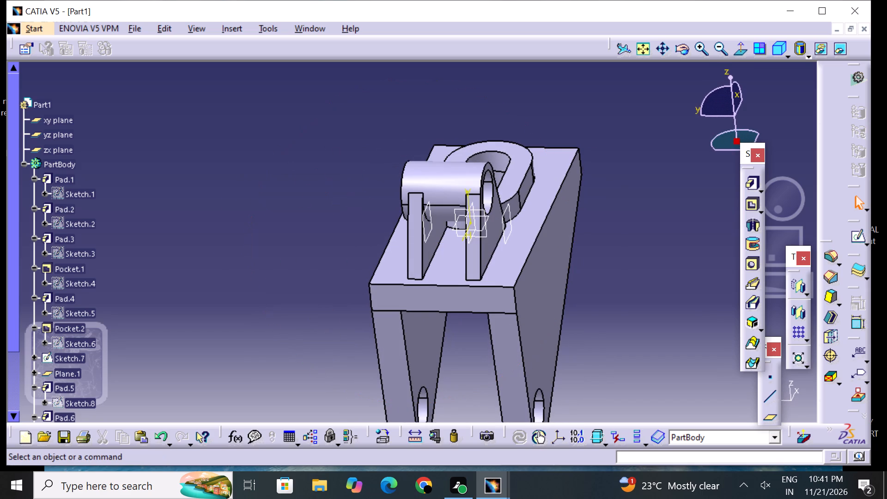
pyautogui.moveTo(268, 204); pyautogui.dragTo(360, 223, button='middle')
pyautogui.moveTo(272, 207); pyautogui.dragTo(360, 223, button='right')
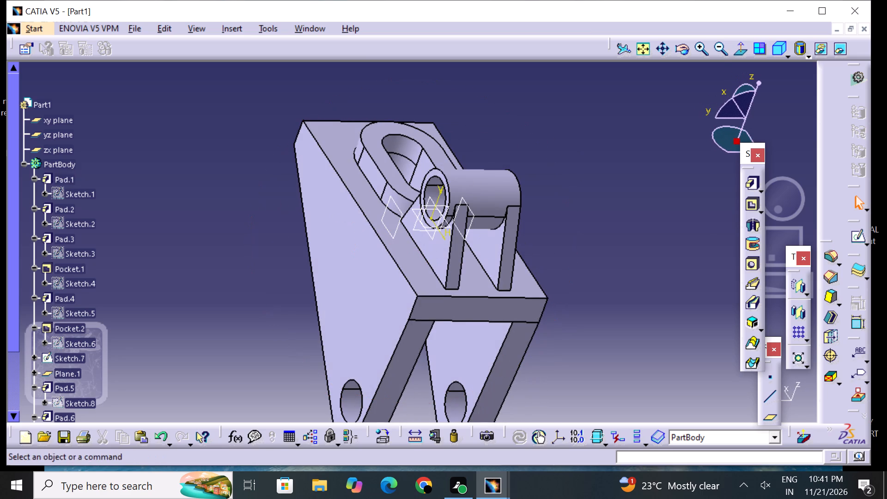
pyautogui.moveTo(535, 308); pyautogui.dragTo(490, 237, button='middle')
pyautogui.moveTo(535, 308); pyautogui.dragTo(490, 237, button='right')
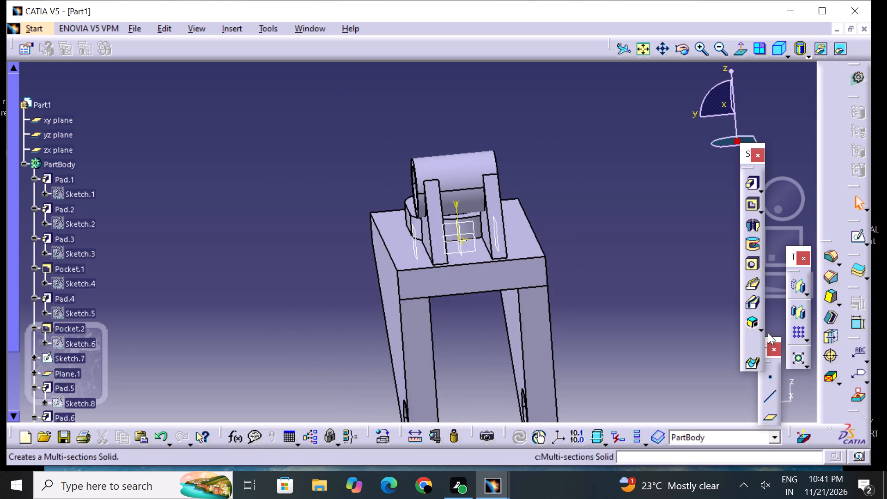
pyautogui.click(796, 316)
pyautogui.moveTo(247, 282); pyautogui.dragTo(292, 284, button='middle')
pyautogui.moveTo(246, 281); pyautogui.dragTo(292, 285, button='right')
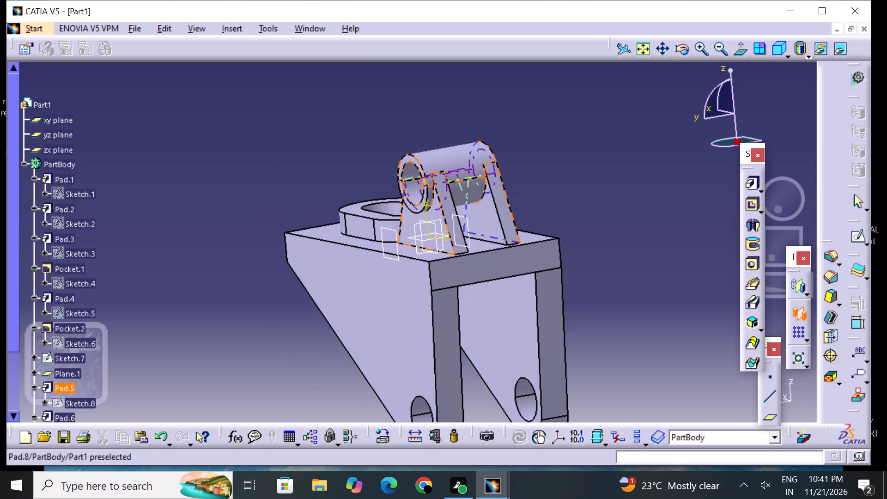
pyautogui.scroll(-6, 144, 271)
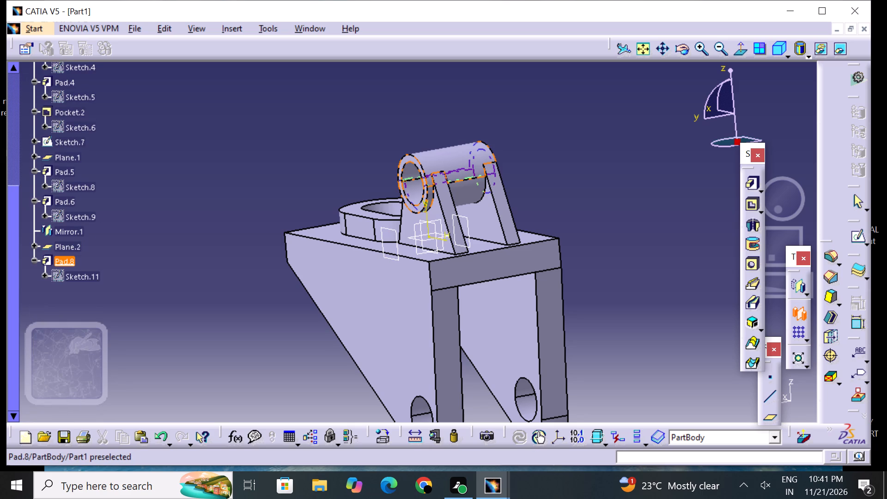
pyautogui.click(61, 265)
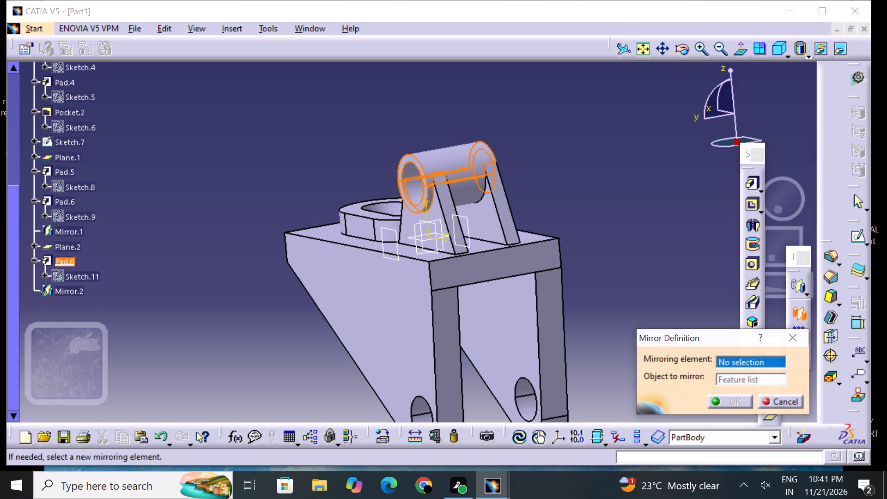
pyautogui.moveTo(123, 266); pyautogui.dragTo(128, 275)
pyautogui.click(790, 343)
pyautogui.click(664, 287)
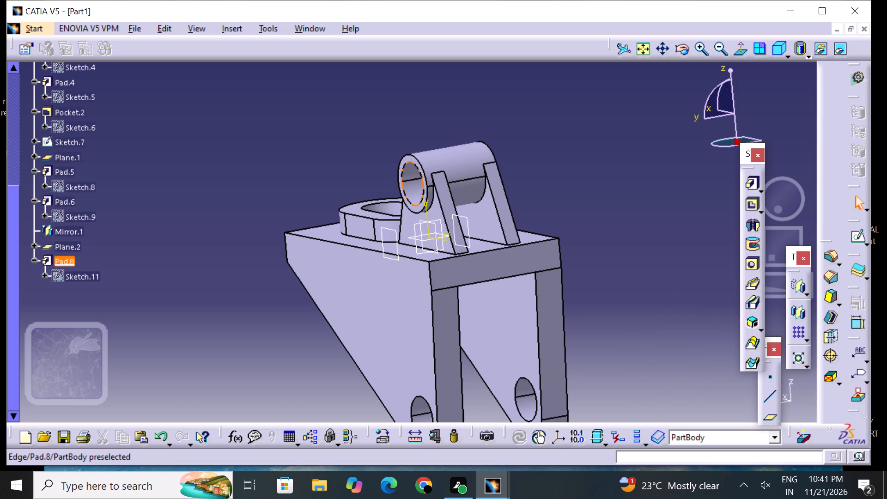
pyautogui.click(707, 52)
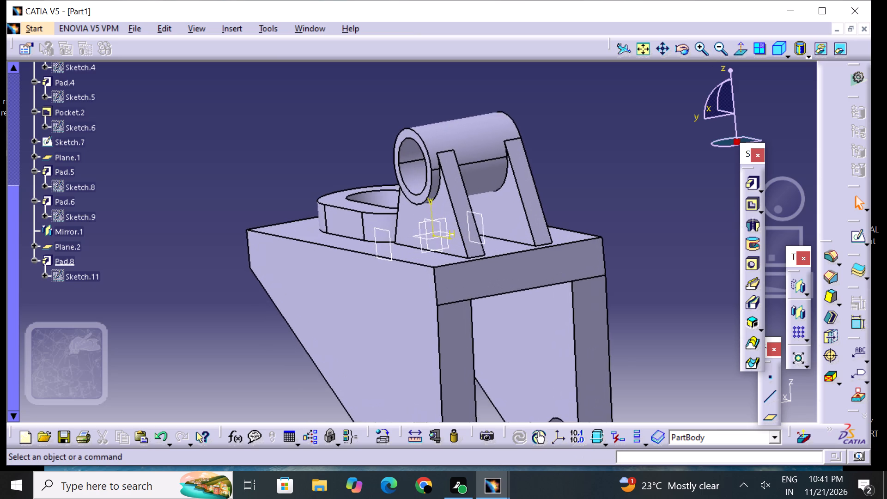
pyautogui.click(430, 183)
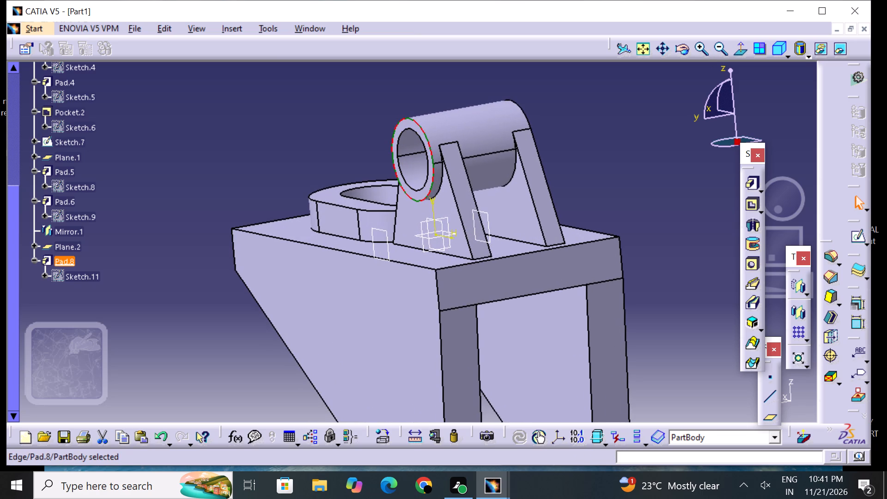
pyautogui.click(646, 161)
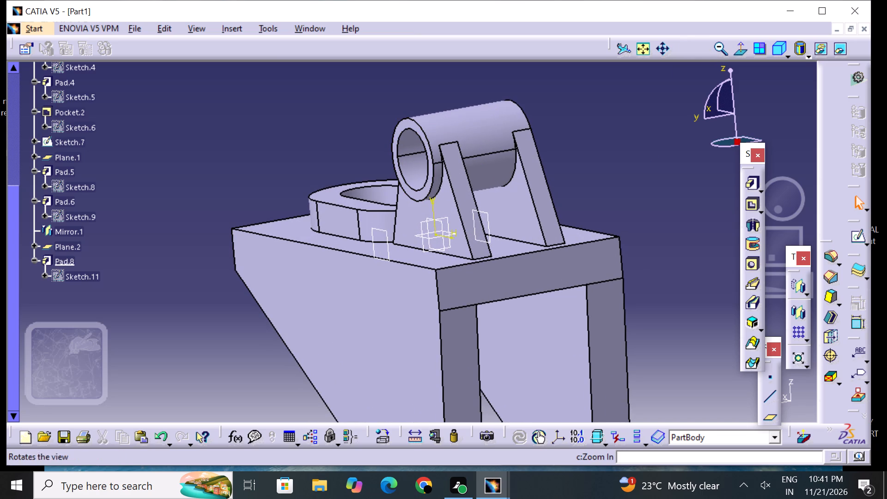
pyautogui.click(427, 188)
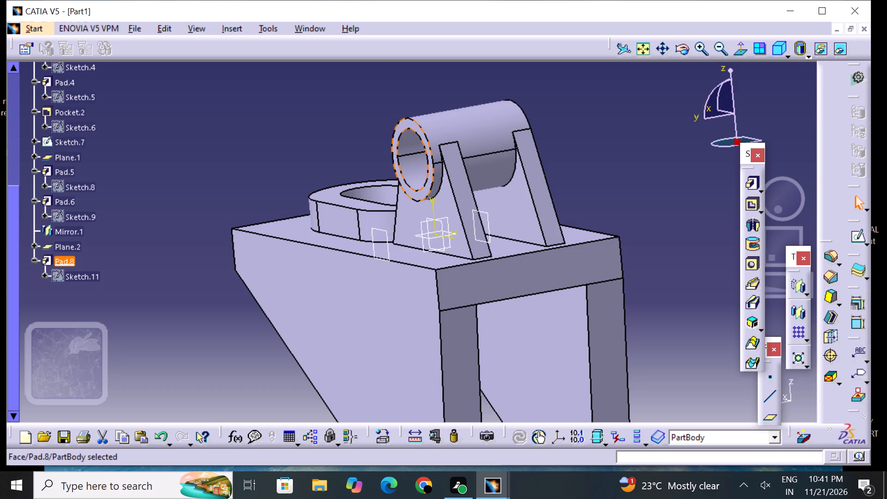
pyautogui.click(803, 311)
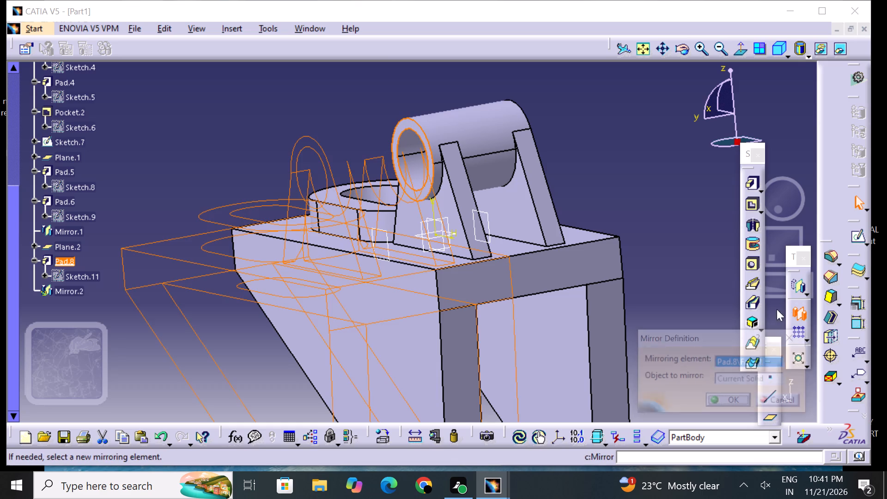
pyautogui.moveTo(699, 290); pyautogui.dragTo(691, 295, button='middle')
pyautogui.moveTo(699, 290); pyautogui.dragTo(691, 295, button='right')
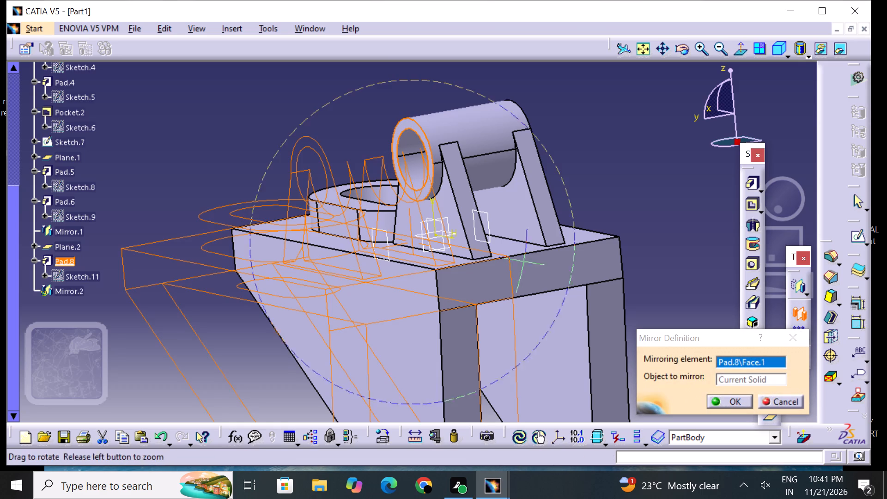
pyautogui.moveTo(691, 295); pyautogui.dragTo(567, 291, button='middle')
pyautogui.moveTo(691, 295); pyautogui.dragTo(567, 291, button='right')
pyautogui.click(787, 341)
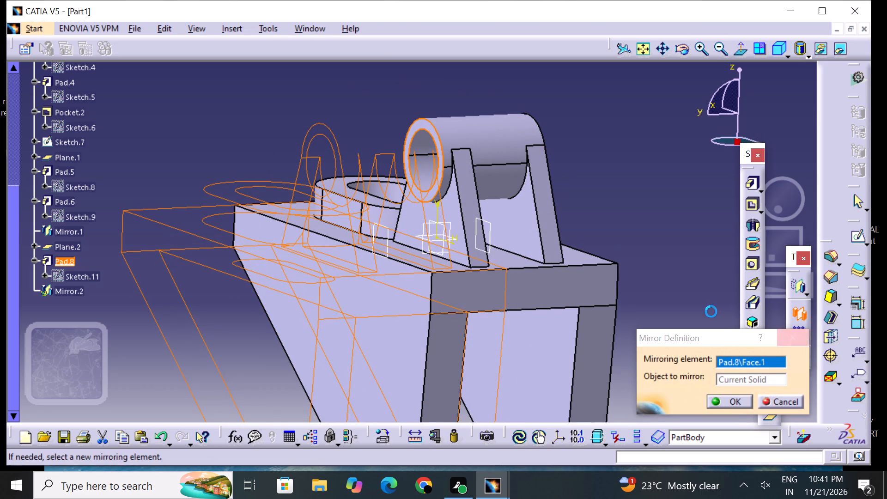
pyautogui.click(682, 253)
# Examine the ring pad at the cylinder's end and the webs from different angles.
pyautogui.moveTo(677, 244); pyautogui.dragTo(621, 242, button='middle')
pyautogui.moveTo(677, 244); pyautogui.dragTo(621, 242, button='right')
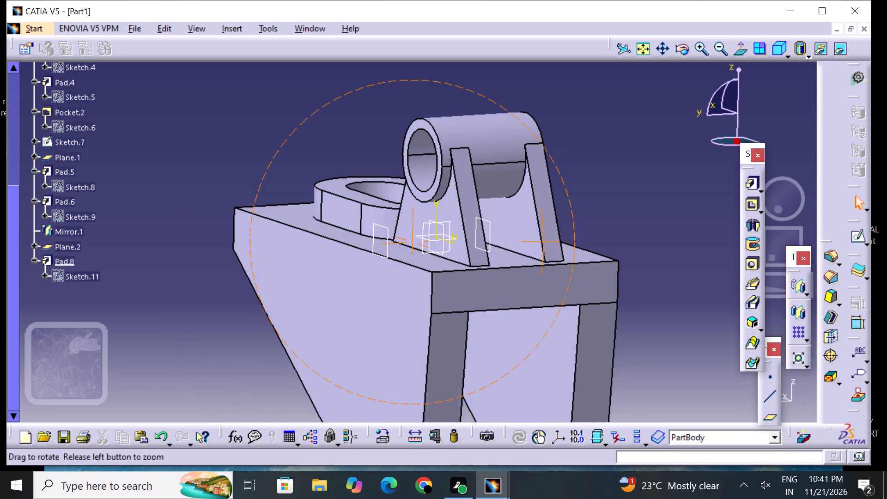
pyautogui.moveTo(621, 242); pyautogui.dragTo(585, 256, button='middle')
pyautogui.moveTo(621, 242); pyautogui.dragTo(579, 257, button='right')
pyautogui.moveTo(644, 237); pyautogui.dragTo(543, 242, button='middle')
pyautogui.moveTo(645, 237); pyautogui.dragTo(543, 242, button='right')
pyautogui.moveTo(385, 116); pyautogui.dragTo(407, 129, button='middle')
pyautogui.moveTo(384, 118); pyautogui.dragTo(407, 129, button='right')
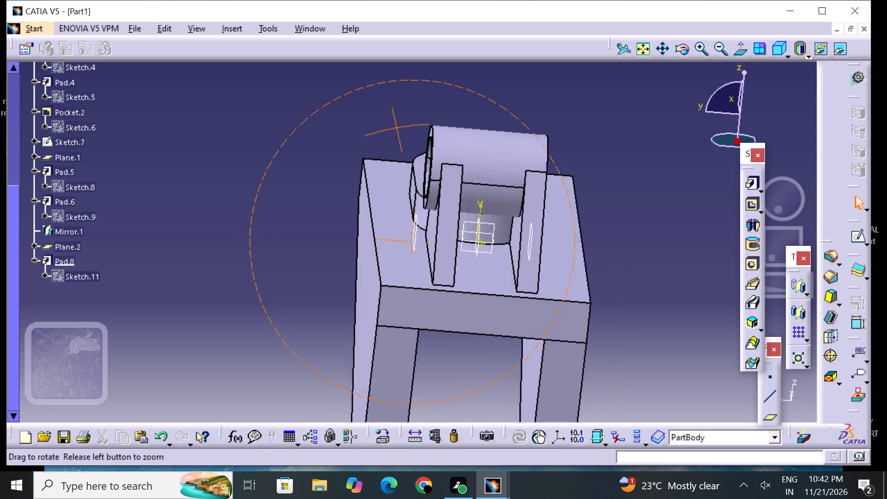
pyautogui.moveTo(407, 129); pyautogui.dragTo(431, 133, button='middle')
pyautogui.moveTo(407, 129); pyautogui.dragTo(431, 133, button='right')
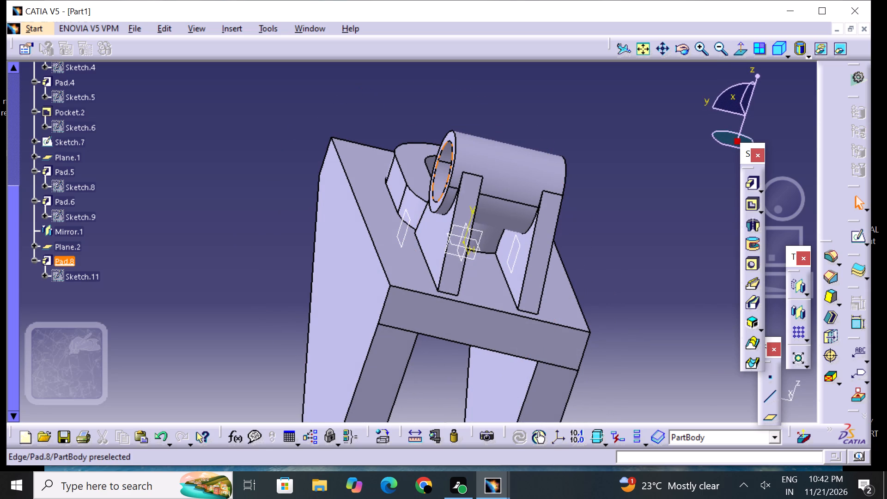
pyautogui.click(438, 206)
pyautogui.click(300, 133)
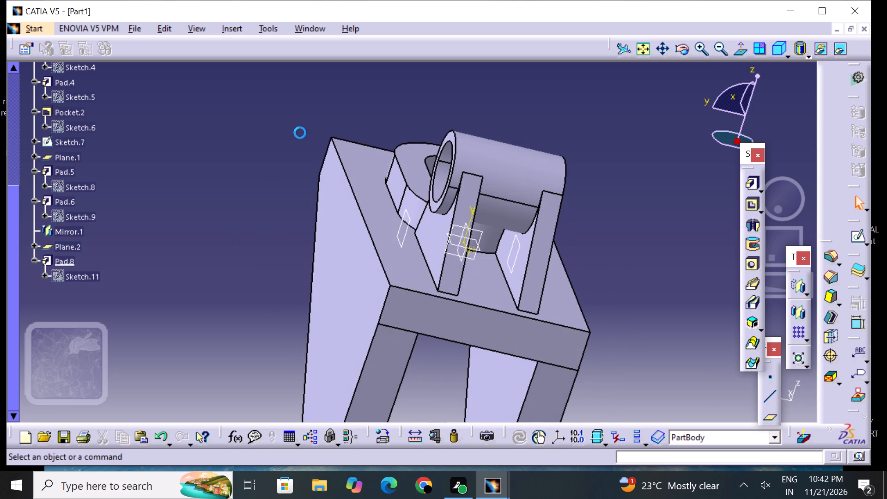
pyautogui.moveTo(152, 133); pyautogui.dragTo(205, 199, button='middle')
pyautogui.moveTo(150, 135); pyautogui.dragTo(223, 200, button='right')
pyautogui.moveTo(234, 174); pyautogui.dragTo(299, 209, button='middle')
pyautogui.moveTo(236, 177); pyautogui.dragTo(299, 209, button='right')
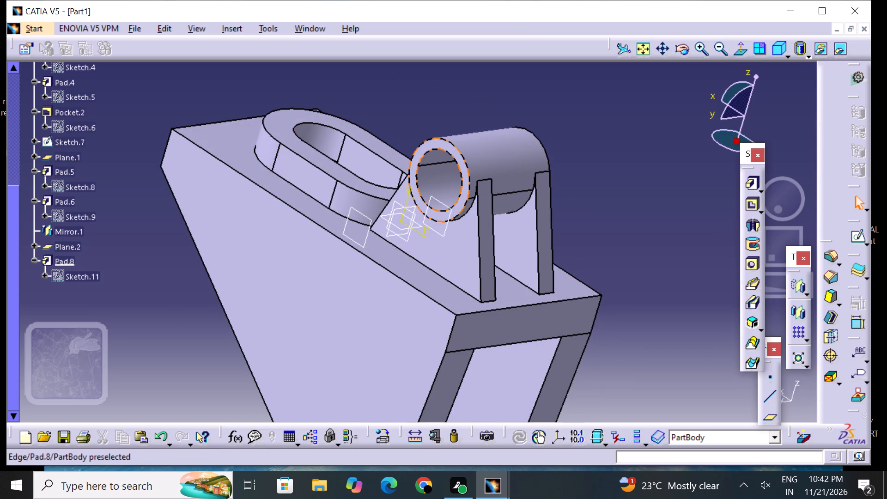
# Mirror the cylinder pad (Pad.5) using the AbsoluteAxis of Sketch.7 as the mirroring element.
pyautogui.click(474, 177)
pyautogui.moveTo(611, 252); pyautogui.dragTo(528, 262, button='middle')
pyautogui.moveTo(611, 255); pyautogui.dragTo(528, 262, button='right')
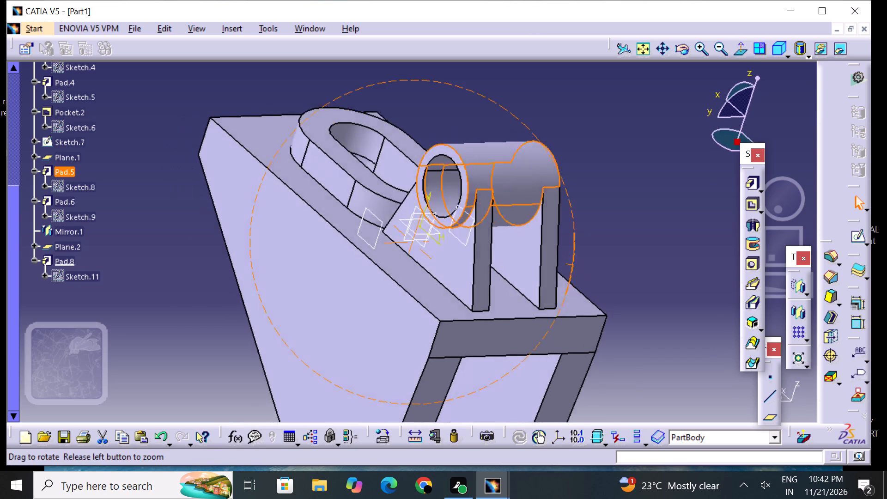
pyautogui.moveTo(528, 262); pyautogui.dragTo(497, 250, button='middle')
pyautogui.moveTo(528, 262); pyautogui.dragTo(497, 250, button='right')
pyautogui.click(799, 314)
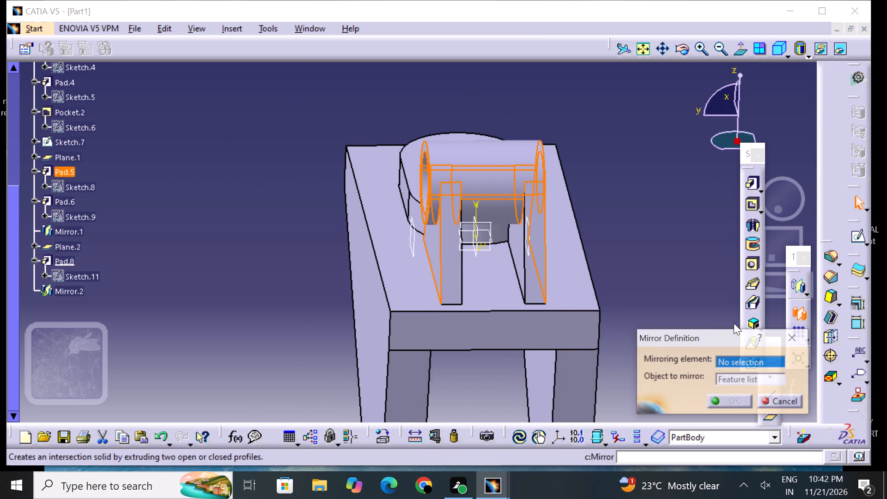
pyautogui.click(478, 234)
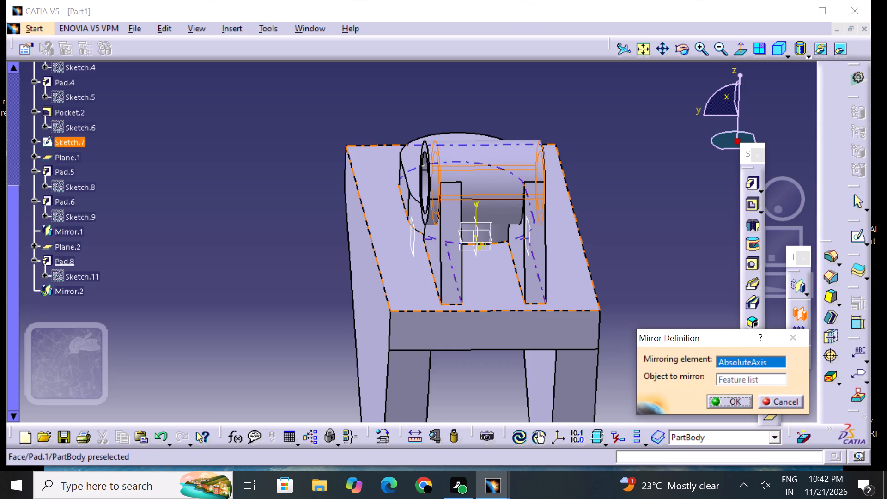
pyautogui.click(729, 407)
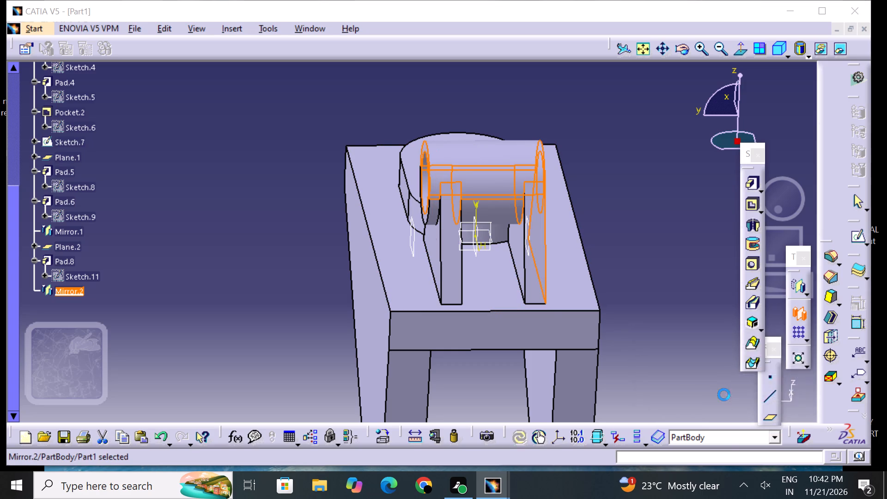
pyautogui.click(672, 265)
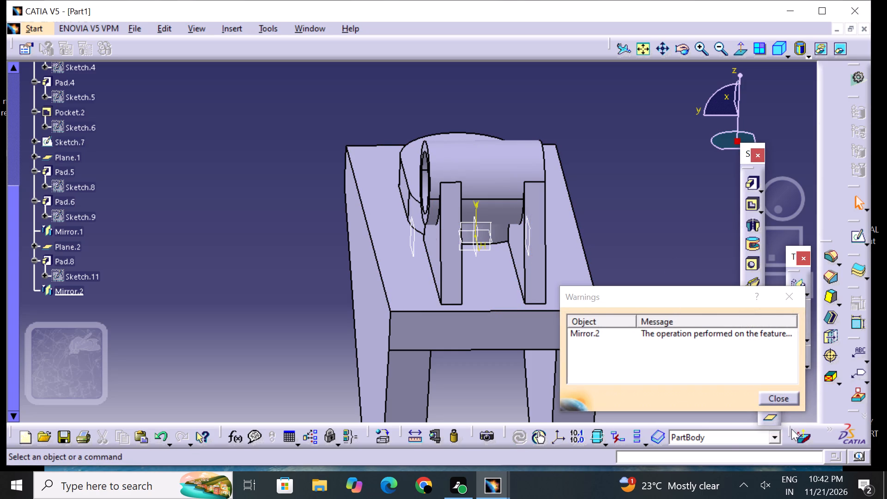
pyautogui.click(781, 404)
pyautogui.click(709, 323)
# Examine both ends of the hollow cylinder and its supporting webs from opposite sides.
pyautogui.moveTo(690, 298); pyautogui.dragTo(687, 298, button='middle')
pyautogui.moveTo(690, 298); pyautogui.dragTo(687, 298, button='right')
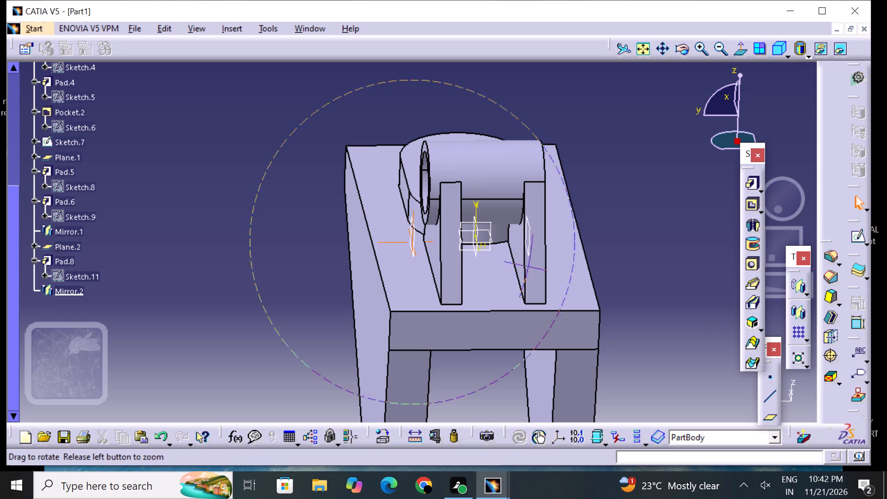
pyautogui.moveTo(687, 298); pyautogui.dragTo(633, 289, button='middle')
pyautogui.moveTo(687, 298); pyautogui.dragTo(633, 289, button='right')
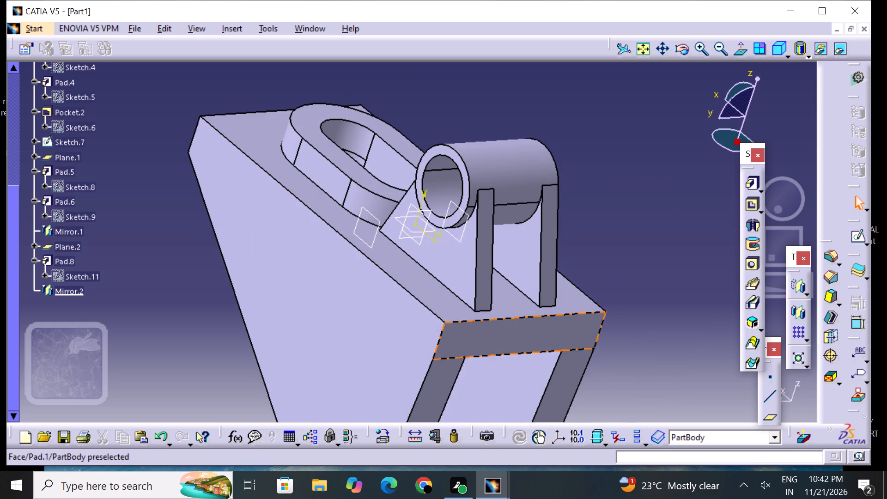
pyautogui.moveTo(606, 295); pyautogui.dragTo(301, 218, button='middle')
pyautogui.moveTo(605, 294); pyautogui.dragTo(301, 218, button='right')
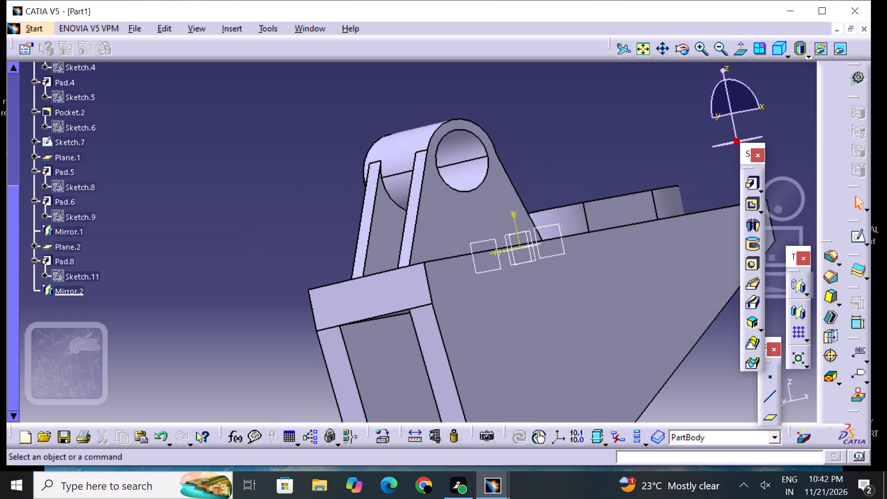
pyautogui.click(464, 223)
pyautogui.moveTo(232, 106); pyautogui.dragTo(237, 110)
# Mirror the cylinder pad (Pad.5) once more, again using the AbsoluteAxis of Sketch.7 as the mirroring element.
pyautogui.moveTo(306, 179); pyautogui.dragTo(574, 261, button='middle')
pyautogui.moveTo(365, 213); pyautogui.dragTo(559, 262, button='right')
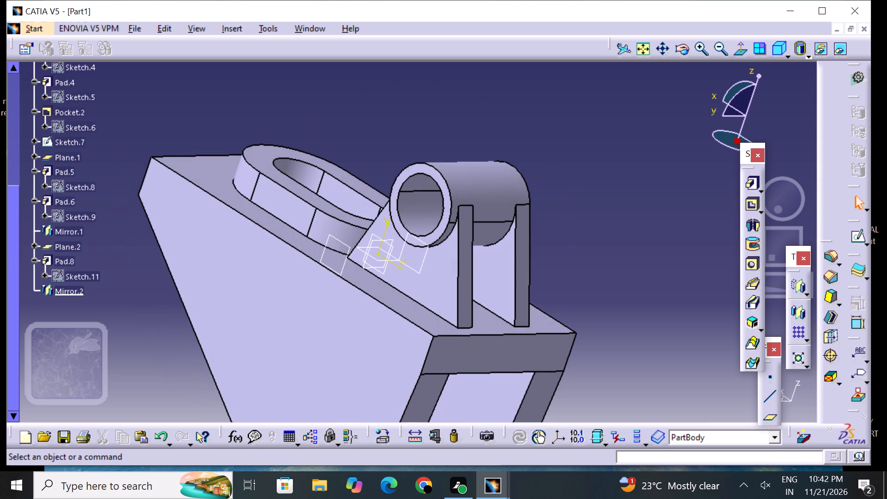
pyautogui.moveTo(559, 262); pyautogui.dragTo(557, 262, button='right')
pyautogui.click(462, 182)
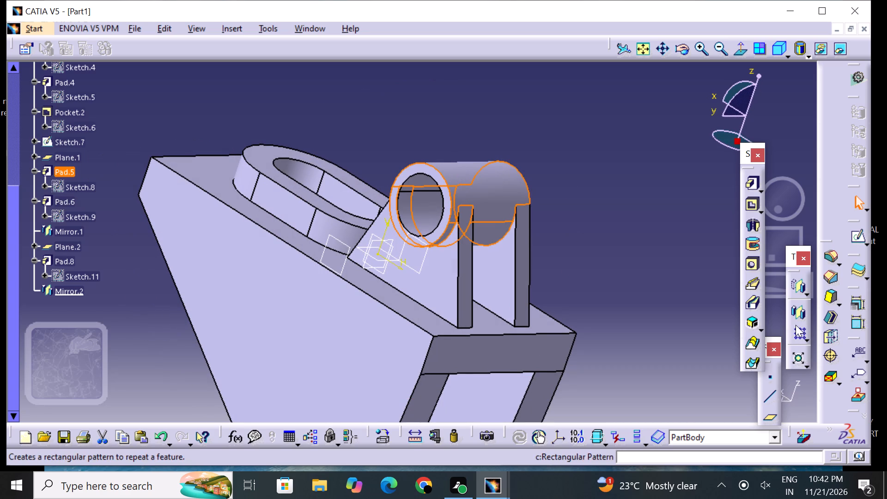
pyautogui.click(794, 311)
pyautogui.moveTo(612, 280); pyautogui.dragTo(517, 286, button='middle')
pyautogui.moveTo(612, 280); pyautogui.dragTo(516, 286, button='right')
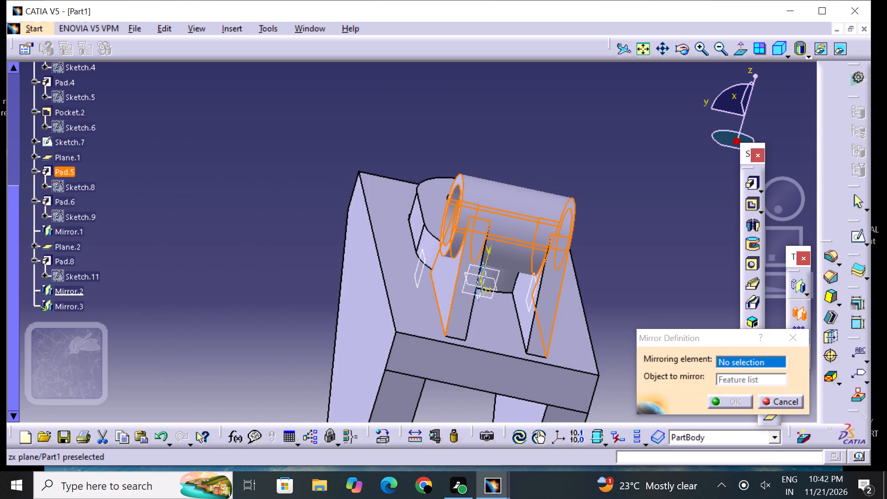
pyautogui.click(480, 292)
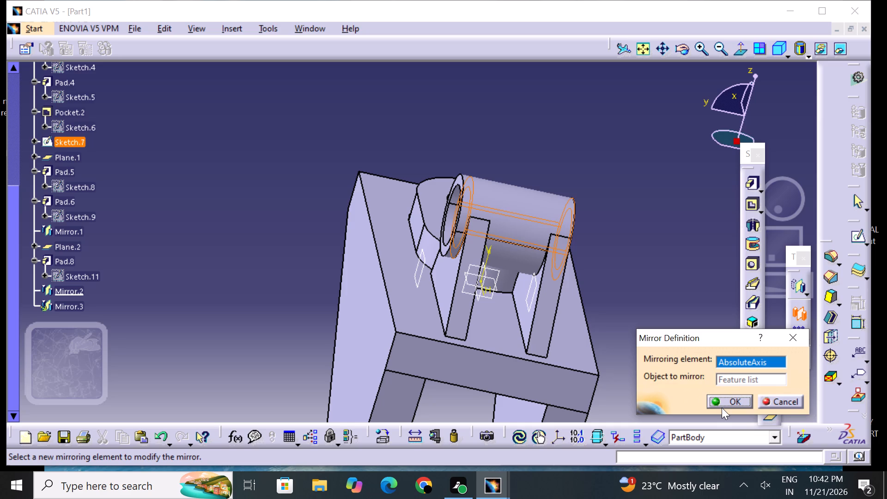
pyautogui.click(722, 407)
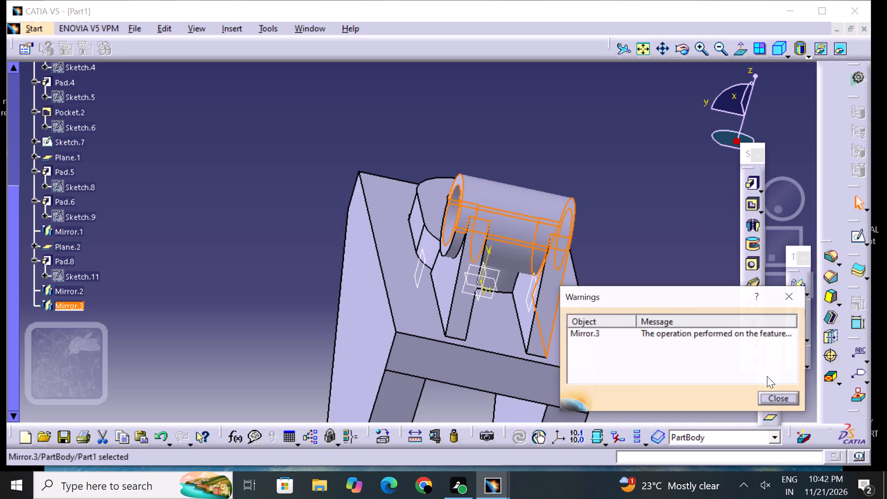
pyautogui.click(783, 300)
pyautogui.click(634, 294)
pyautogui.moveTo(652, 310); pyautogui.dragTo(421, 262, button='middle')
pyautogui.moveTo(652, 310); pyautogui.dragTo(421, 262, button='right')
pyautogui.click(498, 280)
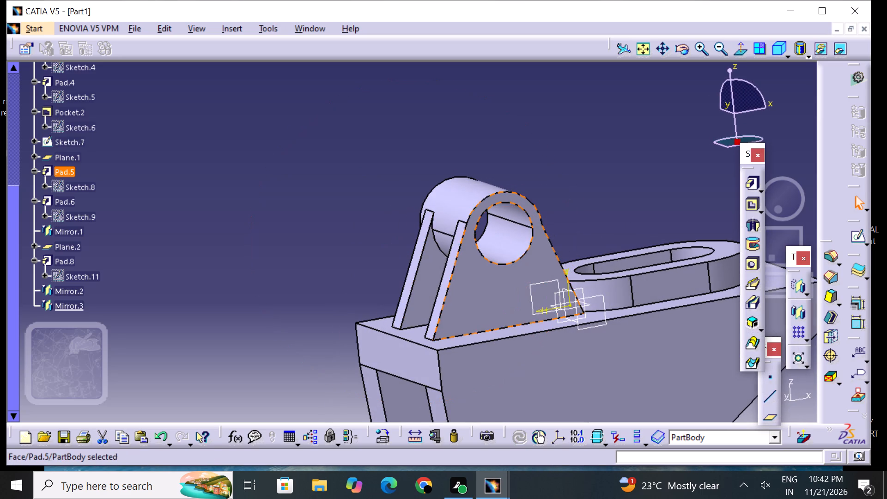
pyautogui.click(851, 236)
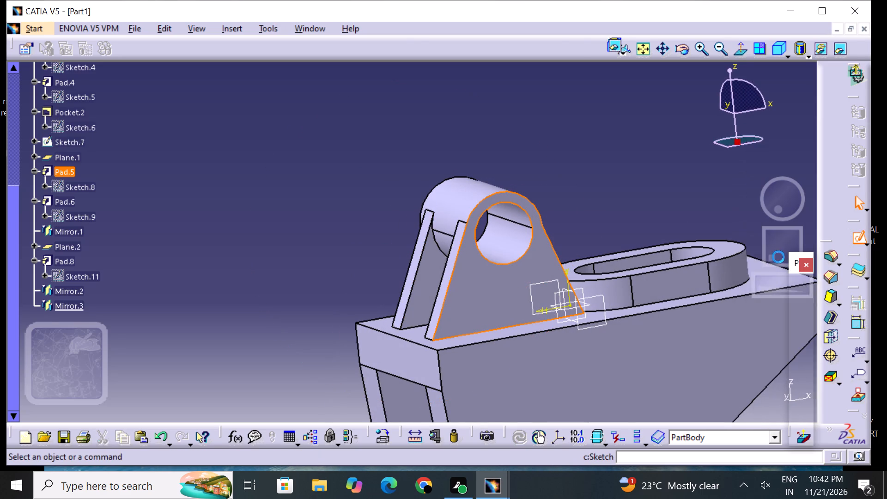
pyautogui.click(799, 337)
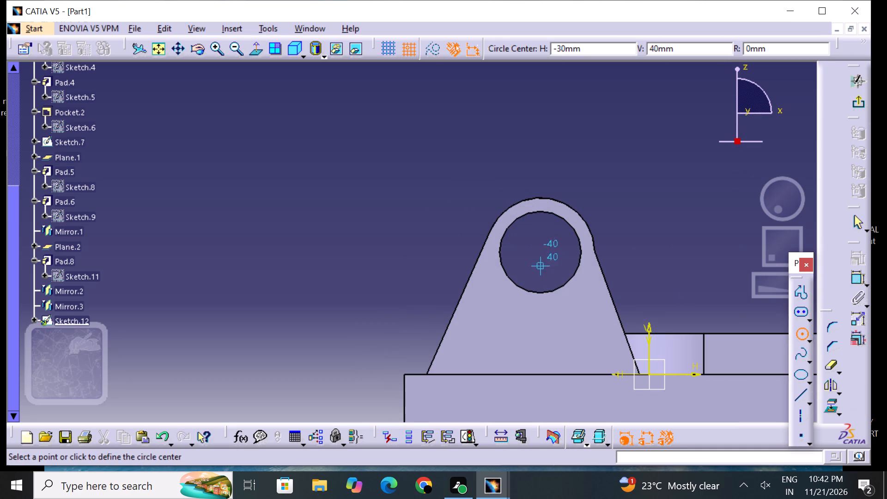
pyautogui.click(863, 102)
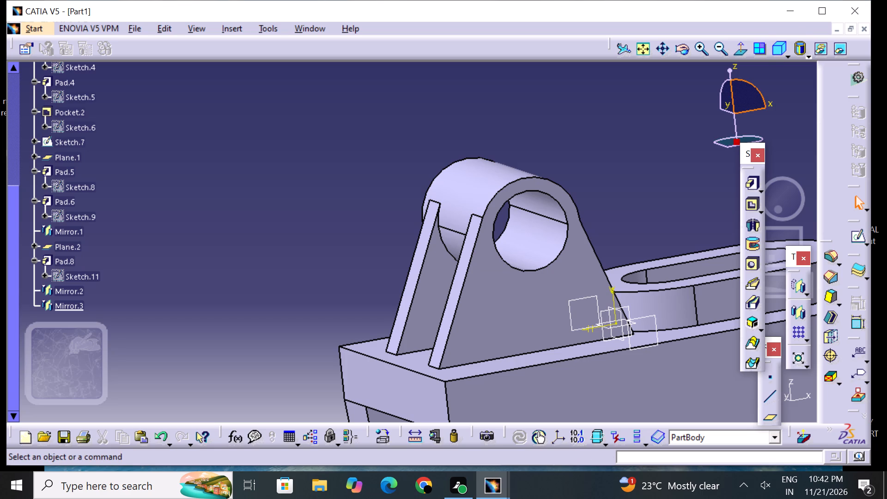
# Examine the hollow cylinder's end faces, bore and tapered webs from several angles.
pyautogui.moveTo(227, 212); pyautogui.dragTo(297, 247)
pyautogui.moveTo(227, 212); pyautogui.dragTo(297, 247, button='right')
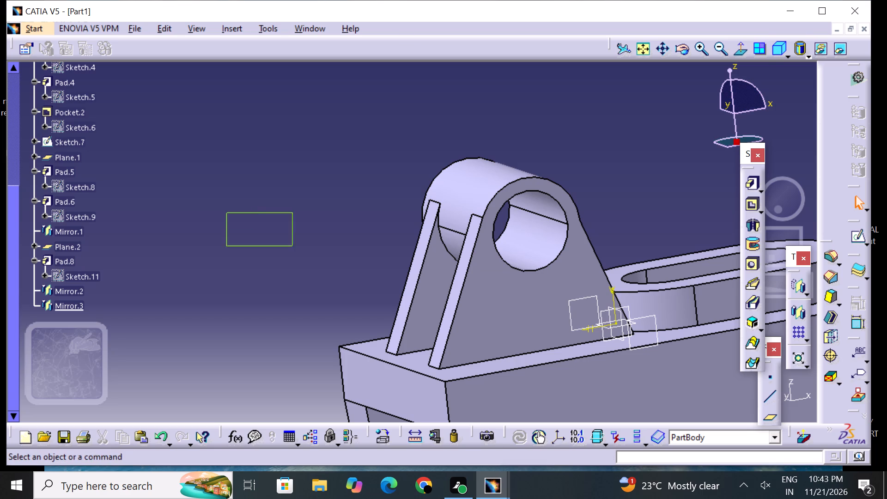
pyautogui.moveTo(297, 247); pyautogui.dragTo(387, 273)
pyautogui.moveTo(297, 247); pyautogui.dragTo(387, 273, button='right')
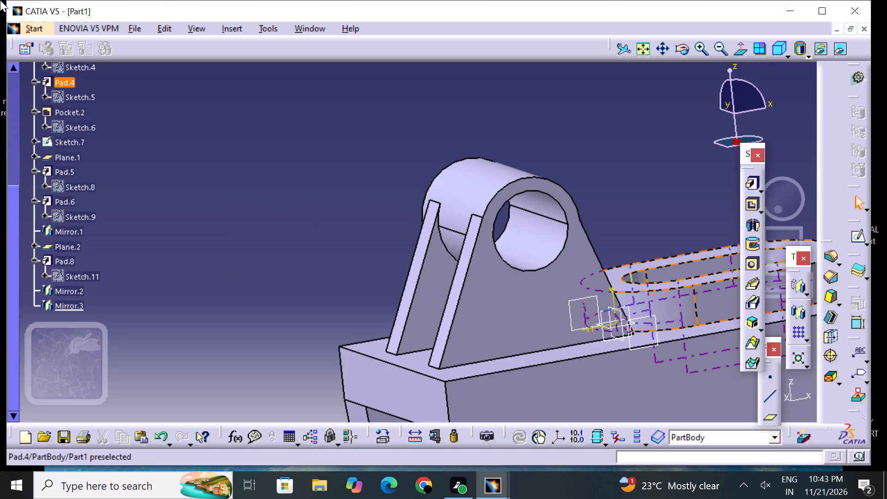
pyautogui.scroll(-1, 46, 5)
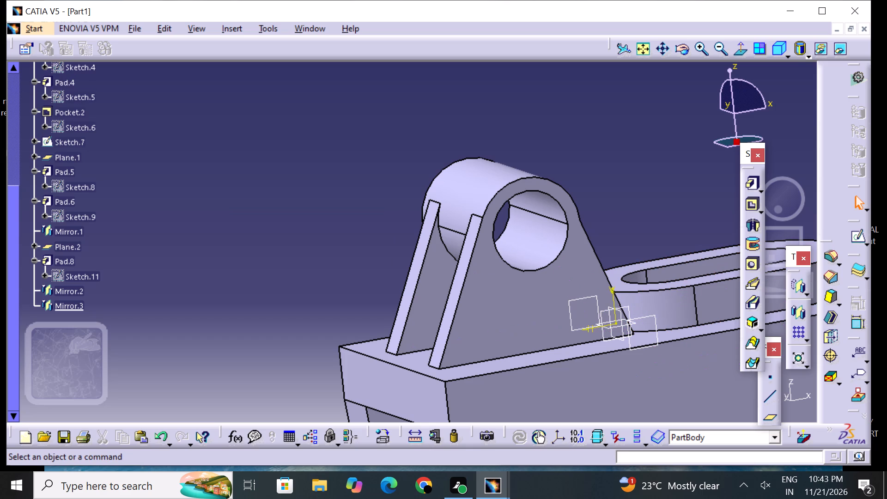
pyautogui.middleClick(230, 281)
pyautogui.rightClick(231, 281)
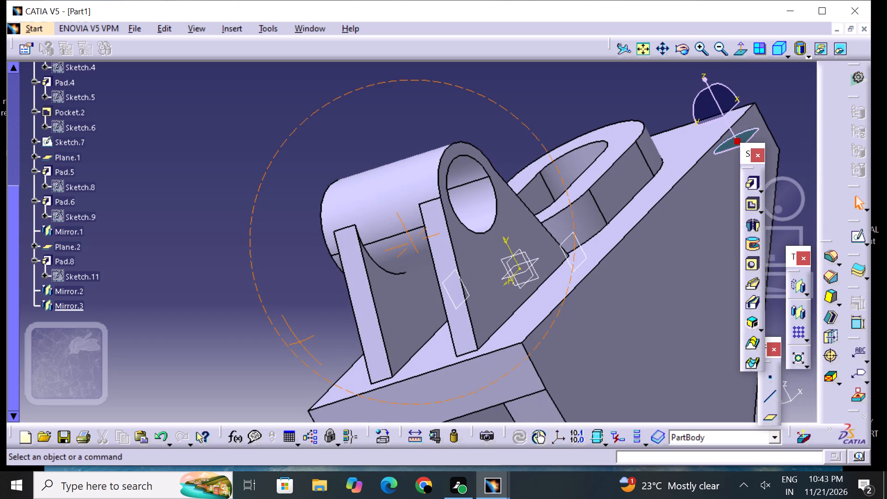
pyautogui.moveTo(177, 282); pyautogui.dragTo(178, 279, button='middle')
pyautogui.moveTo(177, 280); pyautogui.dragTo(178, 279, button='right')
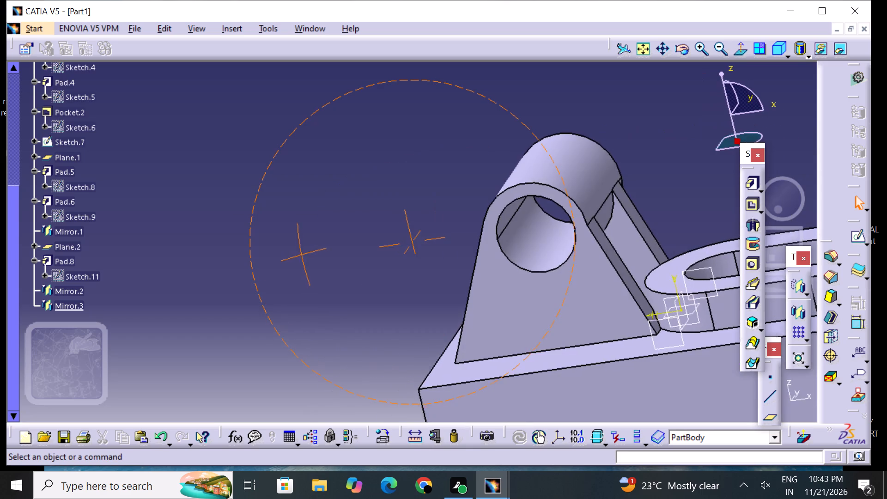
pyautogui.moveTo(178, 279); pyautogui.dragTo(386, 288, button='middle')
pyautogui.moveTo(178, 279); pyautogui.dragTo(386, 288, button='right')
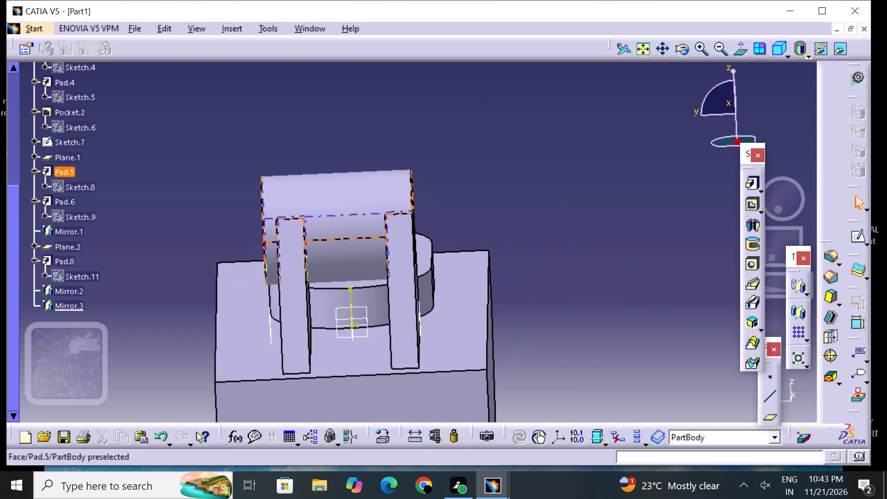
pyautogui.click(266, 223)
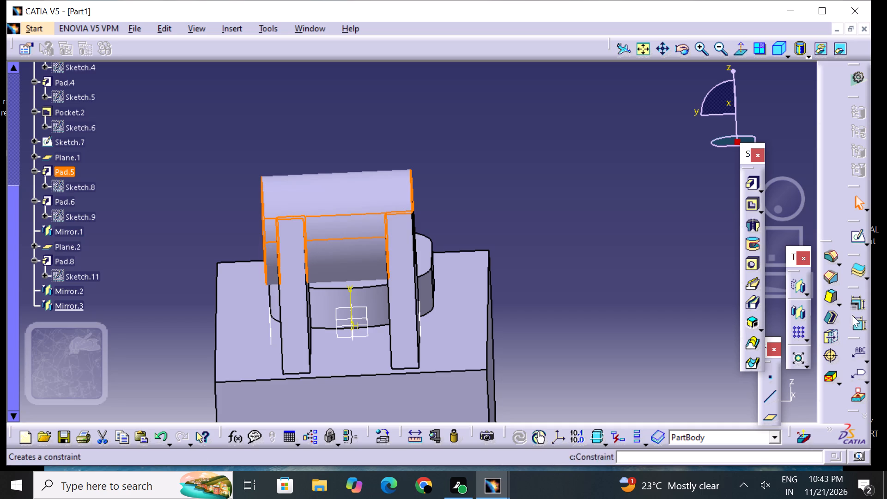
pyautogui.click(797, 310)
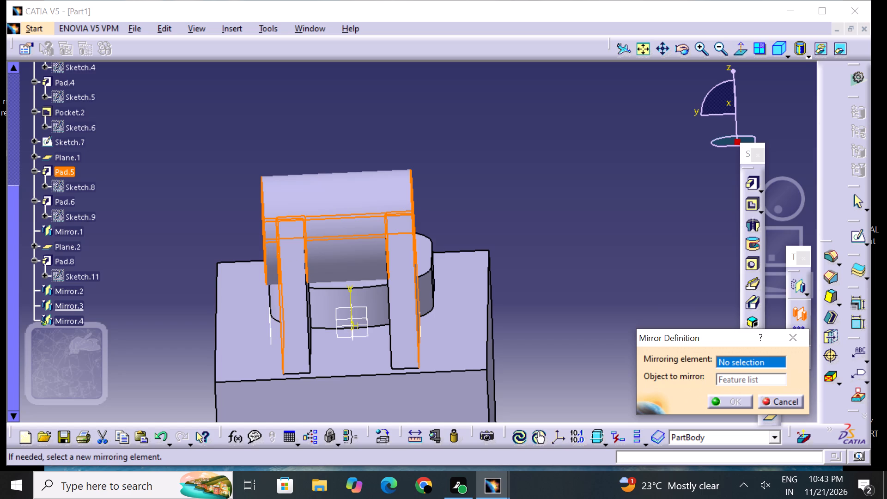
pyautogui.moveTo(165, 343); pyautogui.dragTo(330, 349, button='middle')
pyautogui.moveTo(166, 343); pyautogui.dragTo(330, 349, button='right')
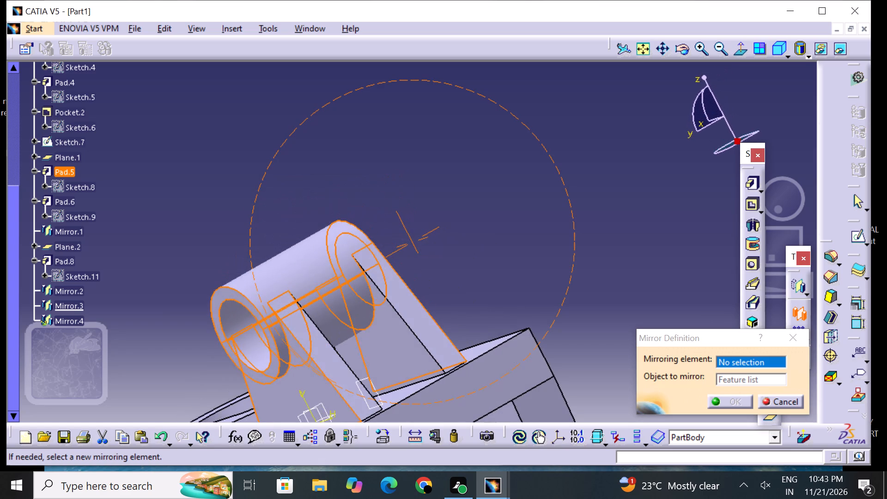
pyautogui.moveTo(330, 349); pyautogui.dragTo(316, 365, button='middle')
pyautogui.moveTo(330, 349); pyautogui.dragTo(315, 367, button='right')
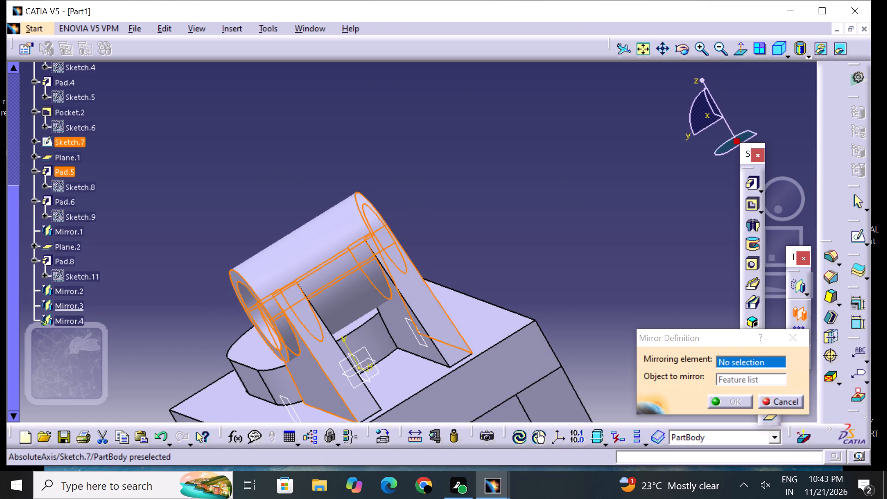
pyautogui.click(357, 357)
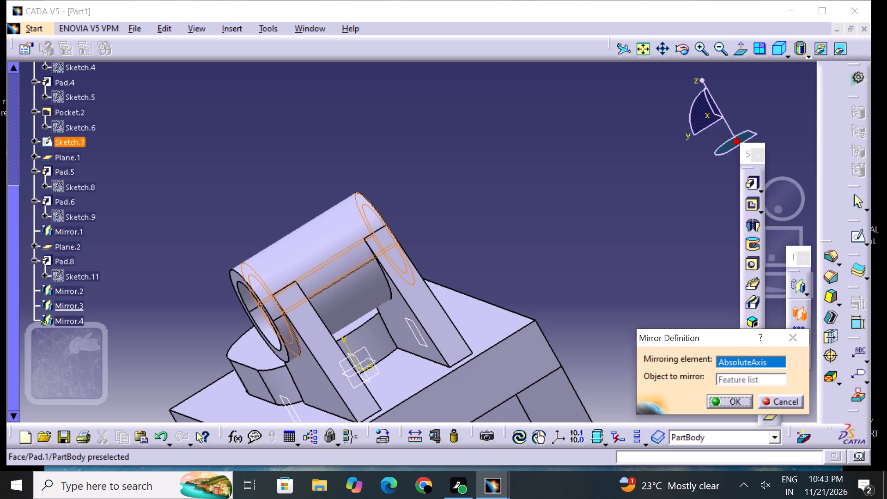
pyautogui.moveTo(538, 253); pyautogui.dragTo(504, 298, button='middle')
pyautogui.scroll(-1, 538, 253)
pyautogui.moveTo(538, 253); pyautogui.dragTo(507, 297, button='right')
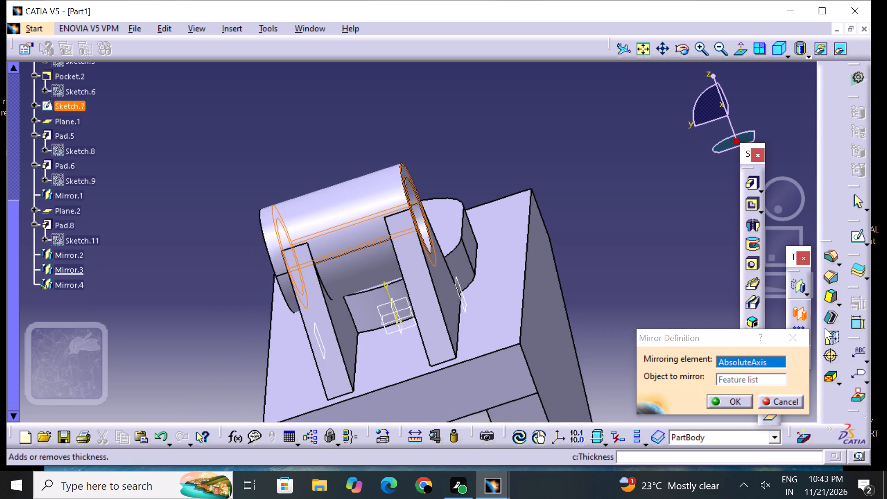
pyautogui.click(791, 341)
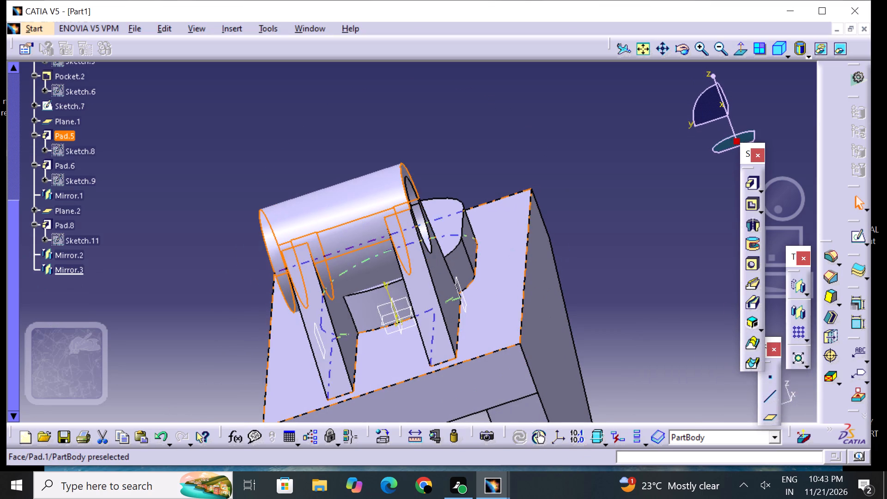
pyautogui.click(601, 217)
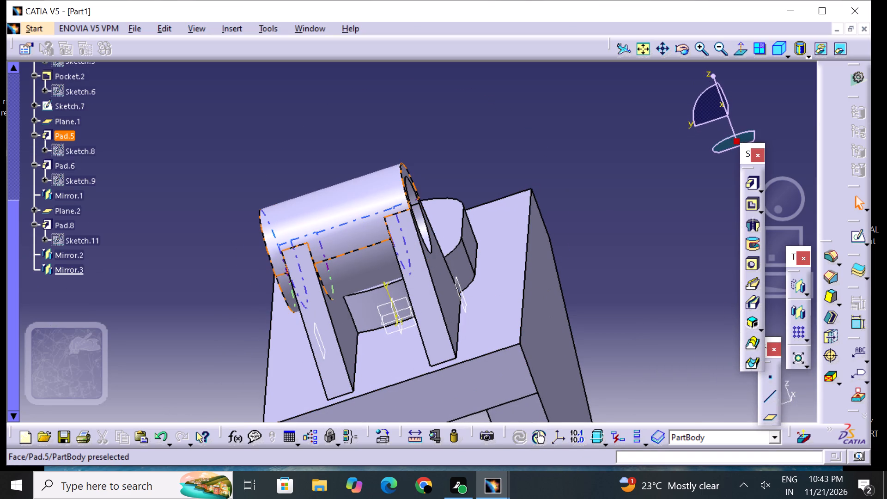
# Mirror the cylinder pad (Pad.5) using the zx plane as the mirroring element.
pyautogui.click(268, 238)
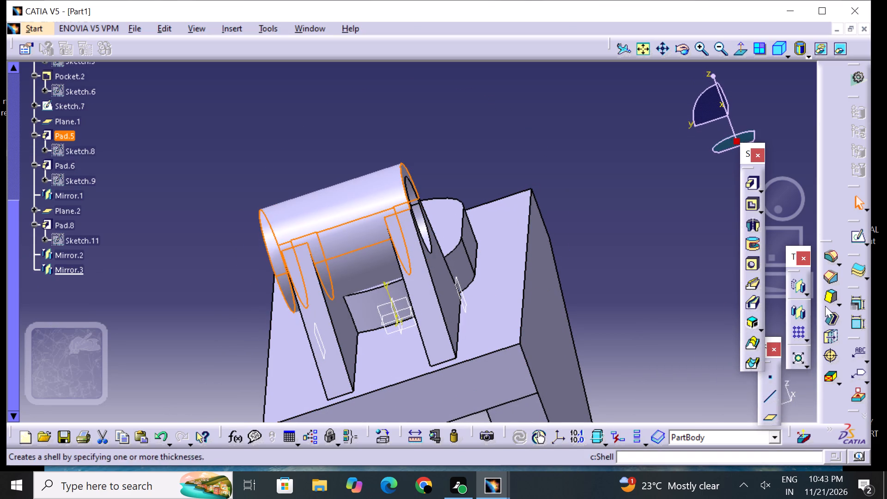
pyautogui.click(794, 312)
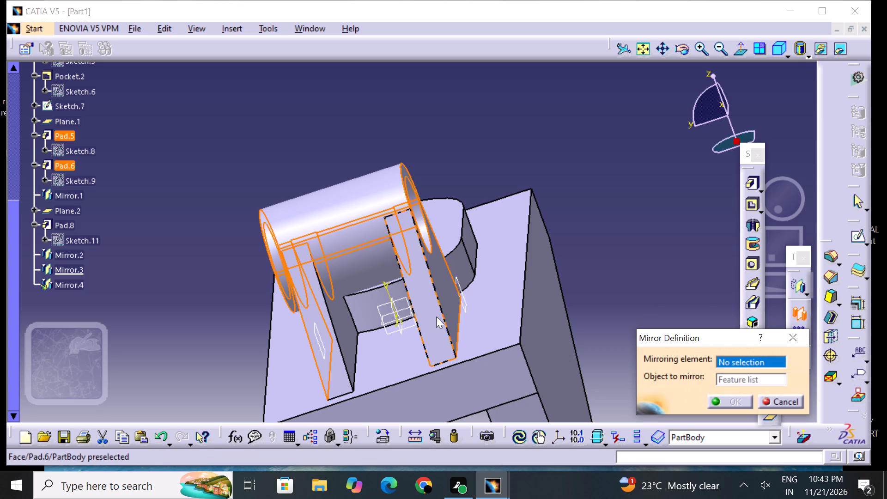
pyautogui.click(399, 327)
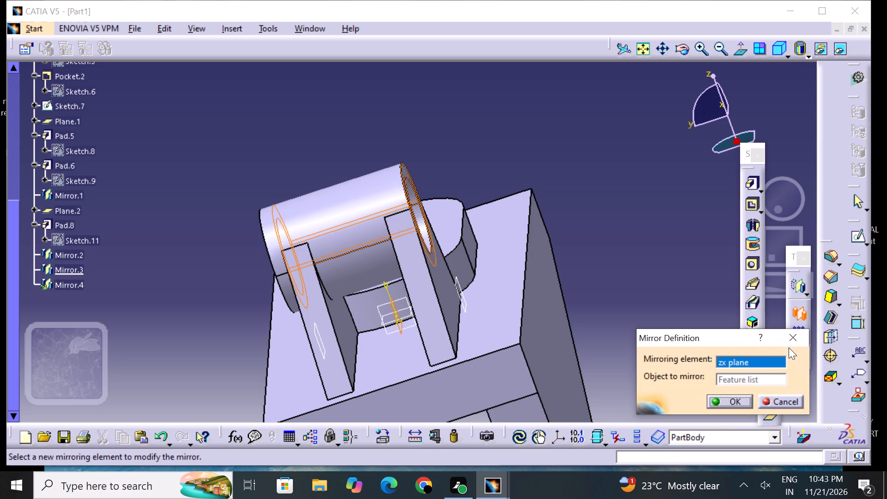
pyautogui.click(735, 399)
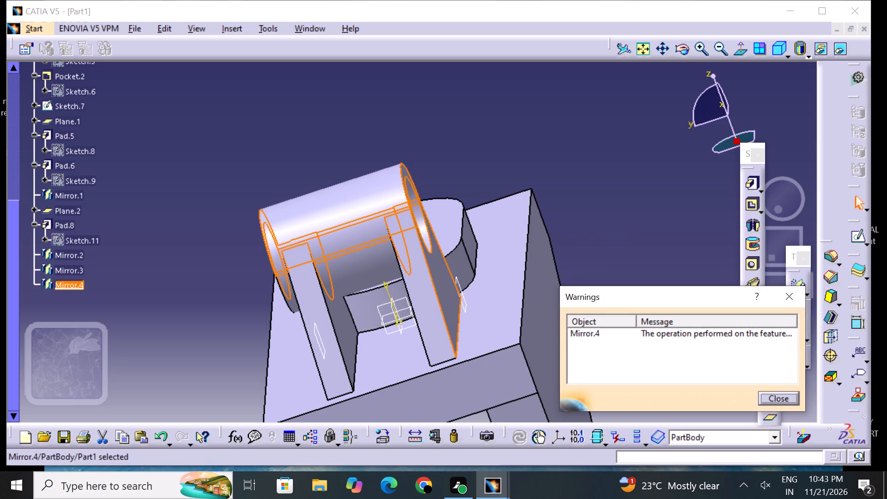
pyautogui.click(744, 334)
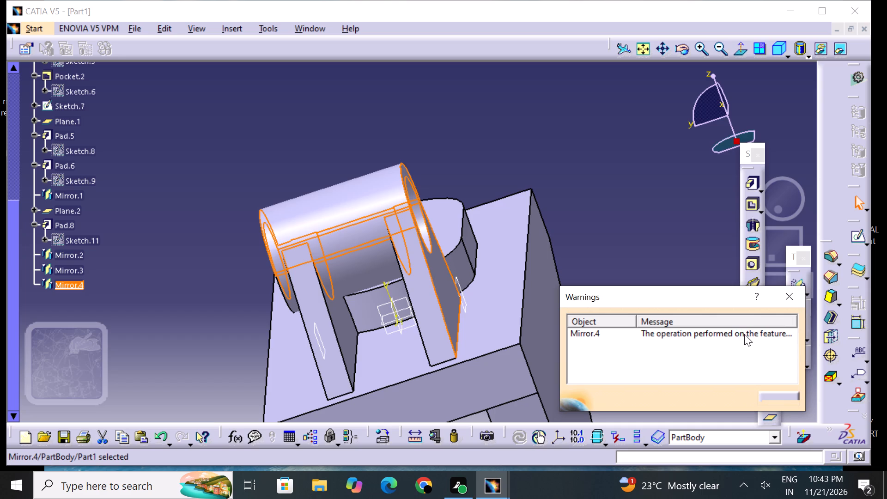
pyautogui.click(780, 303)
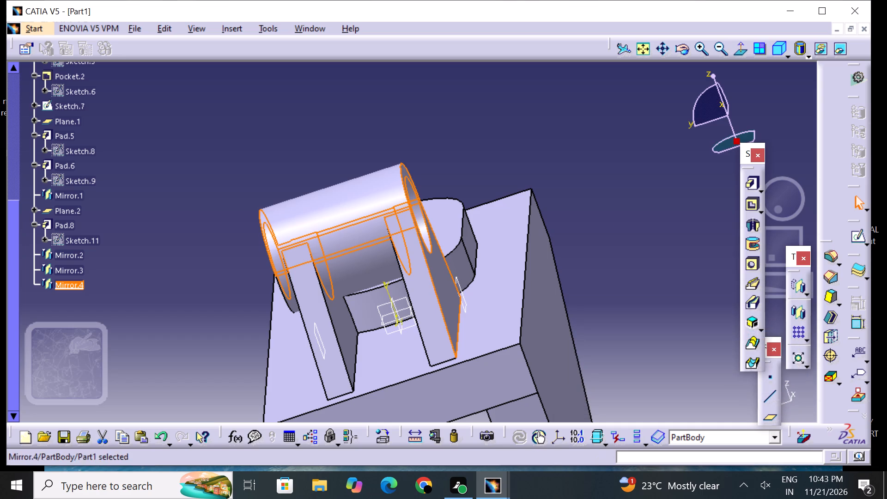
pyautogui.click(620, 218)
# Mirror the current solid with the zx plane as the mirroring element instead of Plane.2.
pyautogui.moveTo(234, 342); pyautogui.dragTo(271, 348, button='middle')
pyautogui.moveTo(234, 342); pyautogui.dragTo(271, 348, button='right')
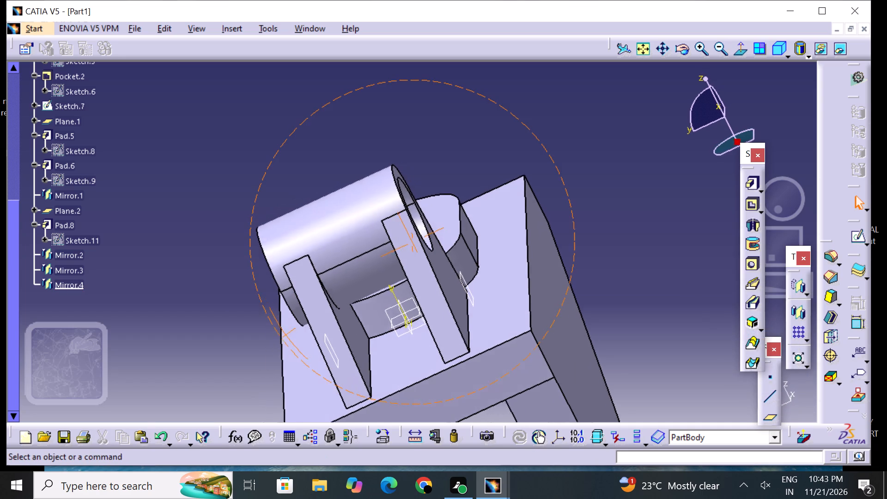
pyautogui.moveTo(271, 348); pyautogui.dragTo(308, 357, button='middle')
pyautogui.moveTo(271, 348); pyautogui.dragTo(308, 357, button='right')
pyautogui.moveTo(266, 401); pyautogui.dragTo(281, 339, button='middle')
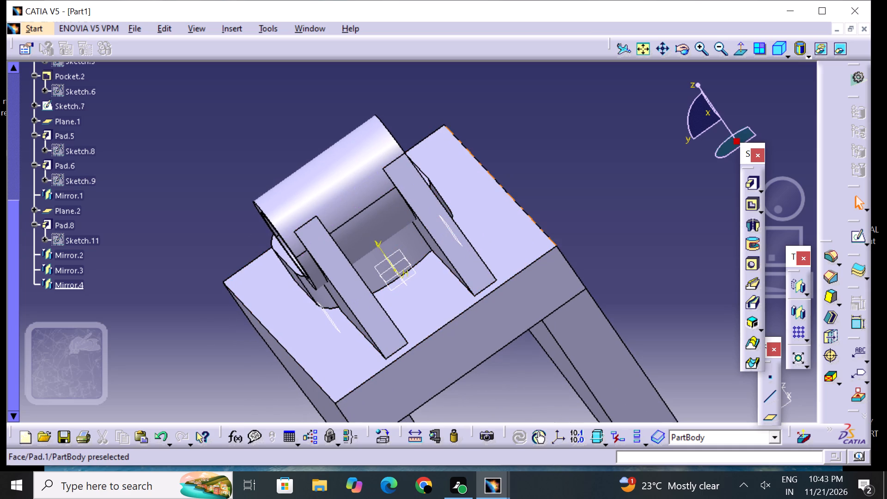
pyautogui.moveTo(542, 221); pyautogui.dragTo(554, 242, button='middle')
pyautogui.moveTo(542, 221); pyautogui.dragTo(562, 239, button='right')
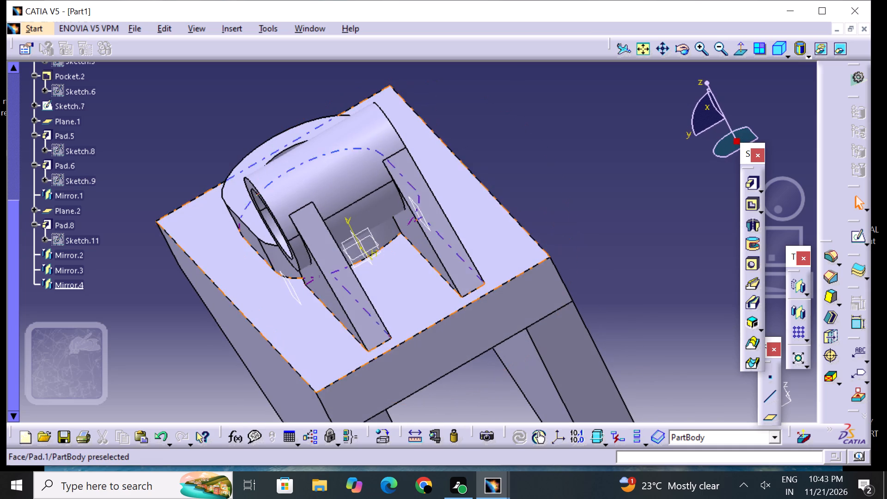
pyautogui.click(297, 294)
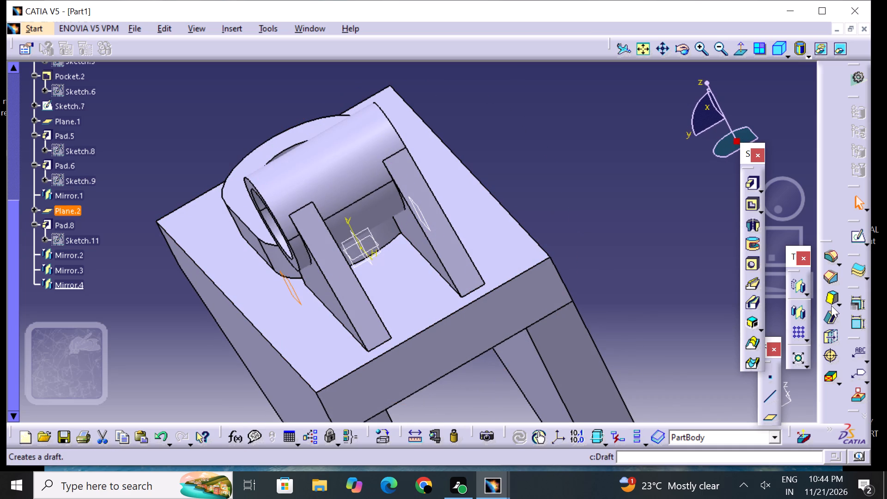
pyautogui.click(796, 314)
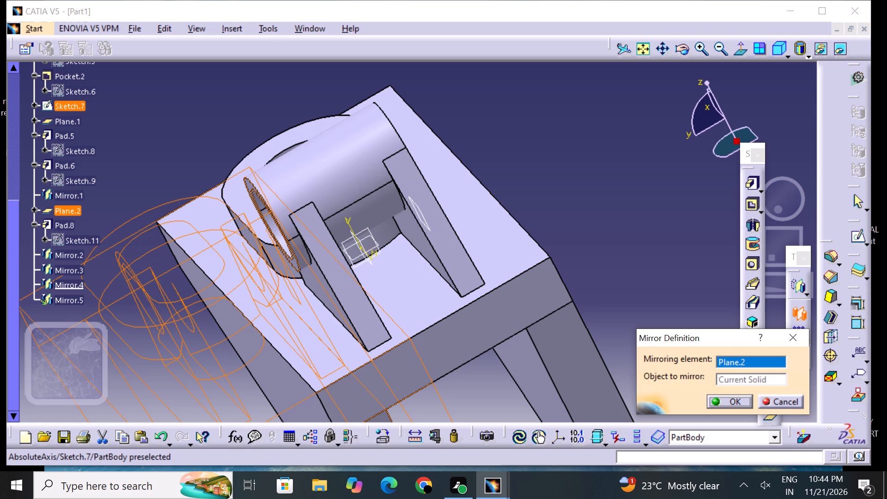
pyautogui.moveTo(680, 210); pyautogui.dragTo(635, 229, button='middle')
pyautogui.scroll(-1, 680, 210)
pyautogui.moveTo(680, 210); pyautogui.dragTo(609, 236, button='right')
pyautogui.moveTo(594, 195); pyautogui.dragTo(553, 216, button='middle')
pyautogui.moveTo(594, 195); pyautogui.dragTo(553, 216, button='right')
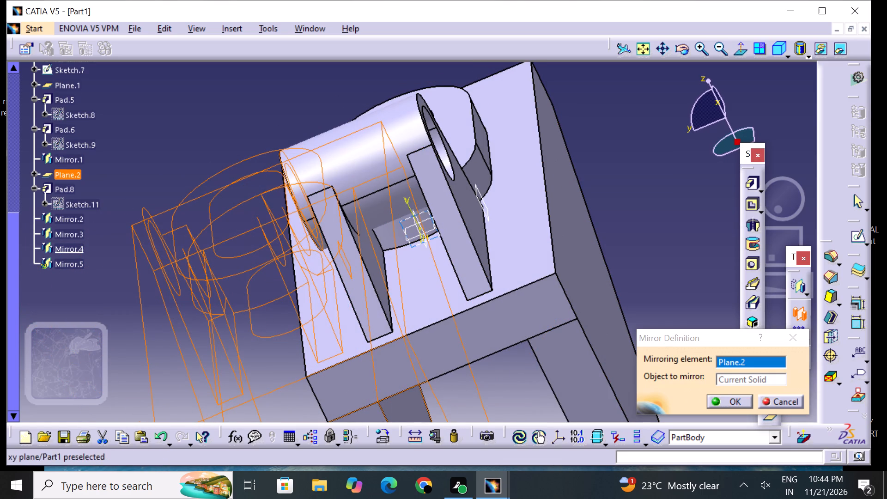
pyautogui.moveTo(414, 244); pyautogui.dragTo(423, 240, button='middle')
pyautogui.moveTo(415, 243); pyautogui.dragTo(423, 240, button='right')
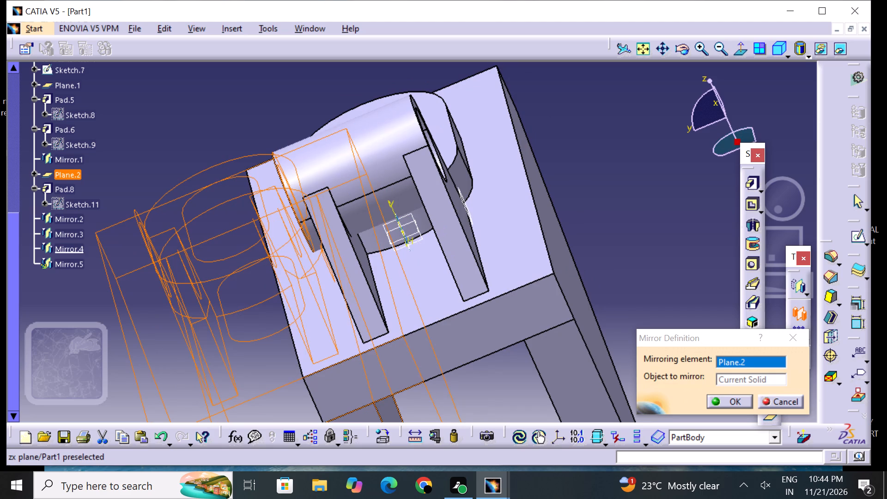
pyautogui.click(410, 250)
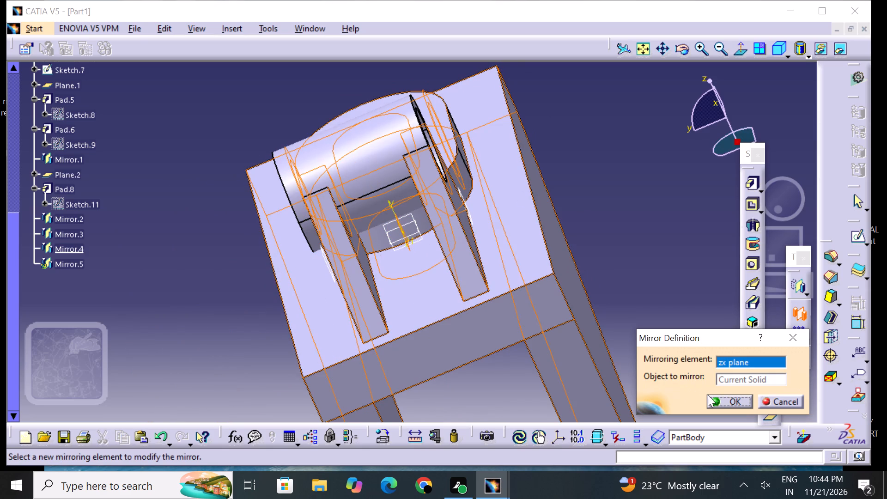
pyautogui.click(733, 402)
pyautogui.click(633, 193)
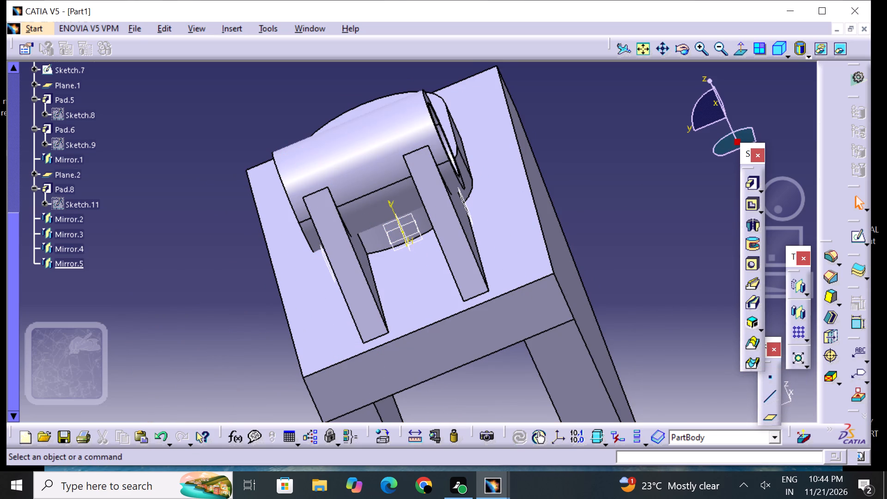
# Examine the whole bracket from several sides, including the hollow cylinder, webs, slotted boss and legs.
pyautogui.moveTo(178, 280); pyautogui.dragTo(329, 282, button='middle')
pyautogui.scroll(-1, 178, 280)
pyautogui.moveTo(179, 280); pyautogui.dragTo(328, 282, button='right')
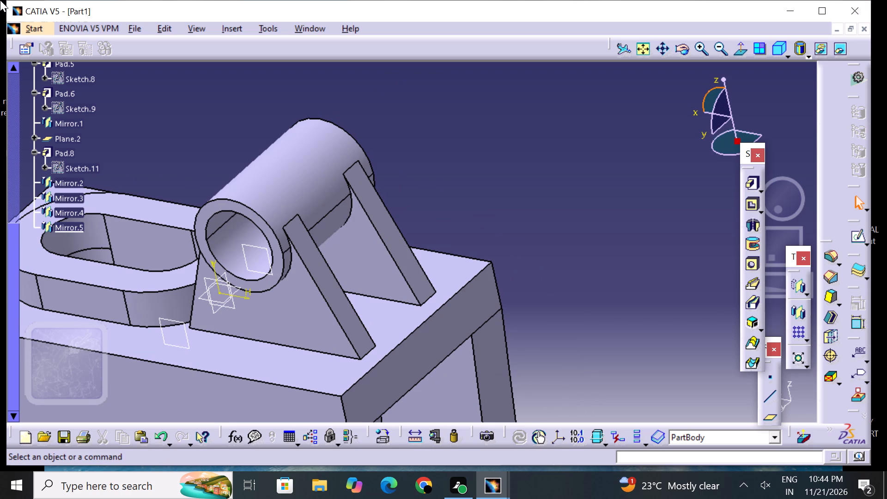
pyautogui.click(722, 52)
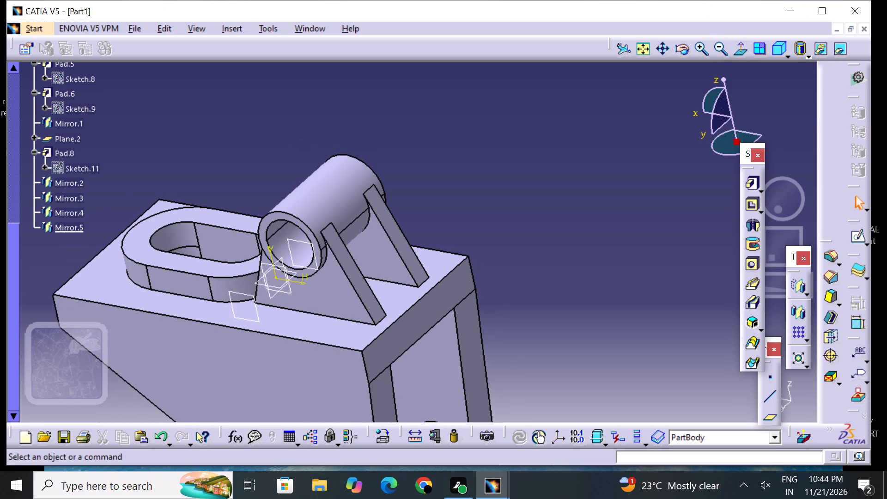
pyautogui.click(721, 50)
pyautogui.moveTo(516, 283); pyautogui.dragTo(569, 247, button='middle')
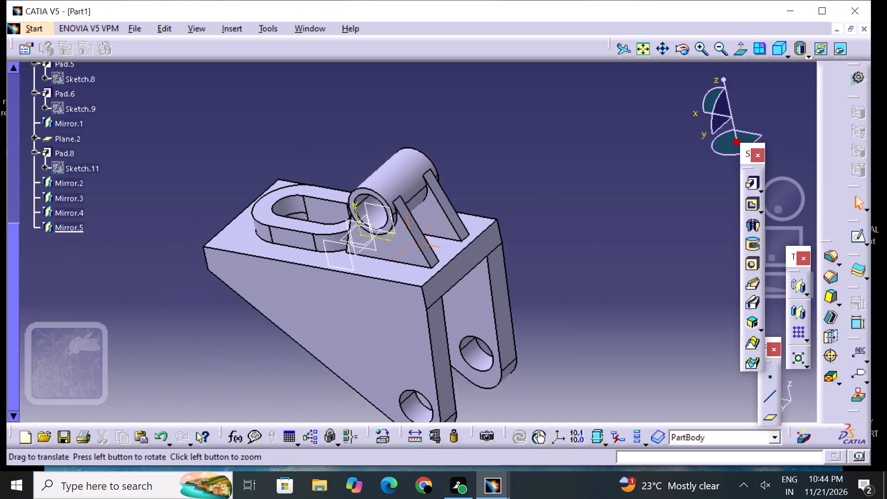
pyautogui.moveTo(569, 247); pyautogui.dragTo(650, 216, button='middle')
pyautogui.moveTo(654, 217); pyautogui.dragTo(406, 271, button='middle')
pyautogui.moveTo(655, 217); pyautogui.dragTo(406, 271, button='right')
pyautogui.moveTo(400, 148); pyautogui.dragTo(556, 159, button='middle')
pyautogui.moveTo(400, 147); pyautogui.dragTo(555, 163, button='right')
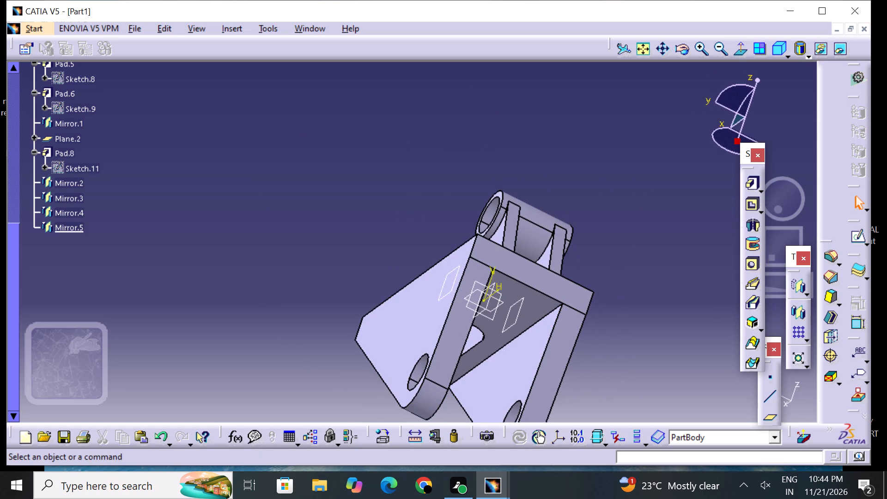
pyautogui.moveTo(447, 167); pyautogui.dragTo(565, 304, button='middle')
pyautogui.moveTo(446, 166); pyautogui.dragTo(559, 303, button='right')
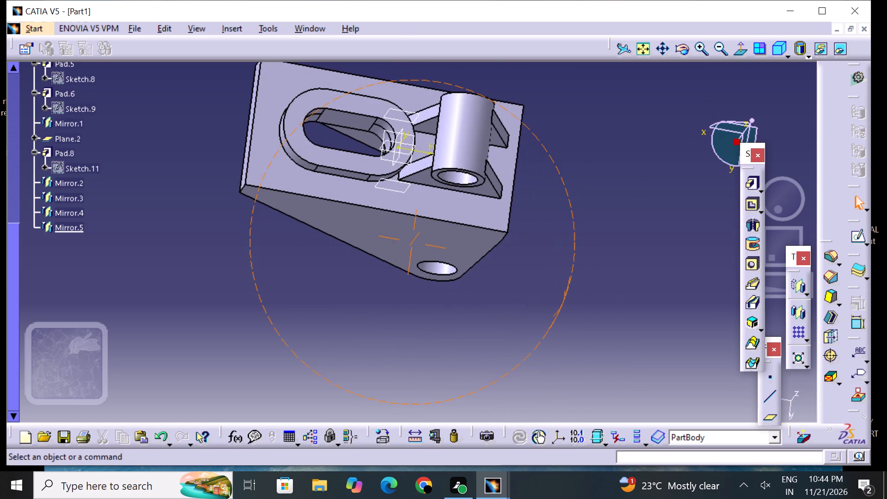
pyautogui.moveTo(453, 351); pyautogui.dragTo(455, 269, button='middle')
pyautogui.moveTo(453, 351); pyautogui.dragTo(455, 268, button='right')
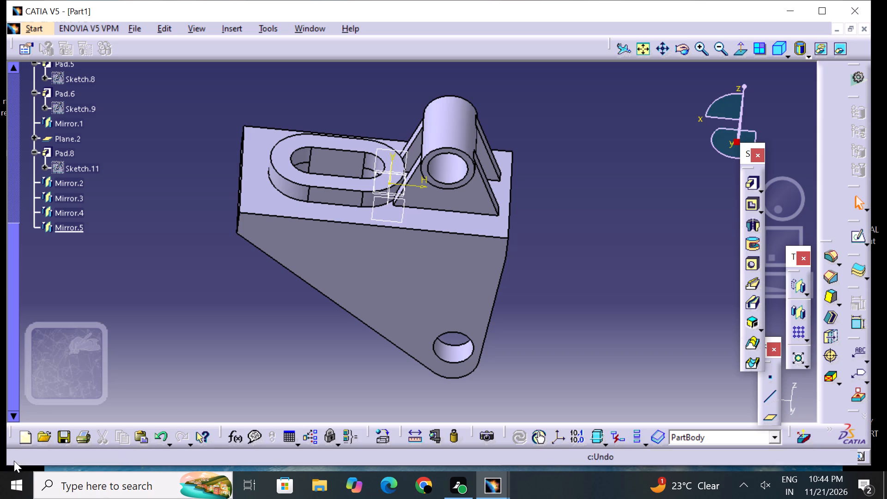
# Set the fill colour of the outer side face of the leg on the near side to tan.
pyautogui.click(393, 311)
pyautogui.rightClick(393, 311)
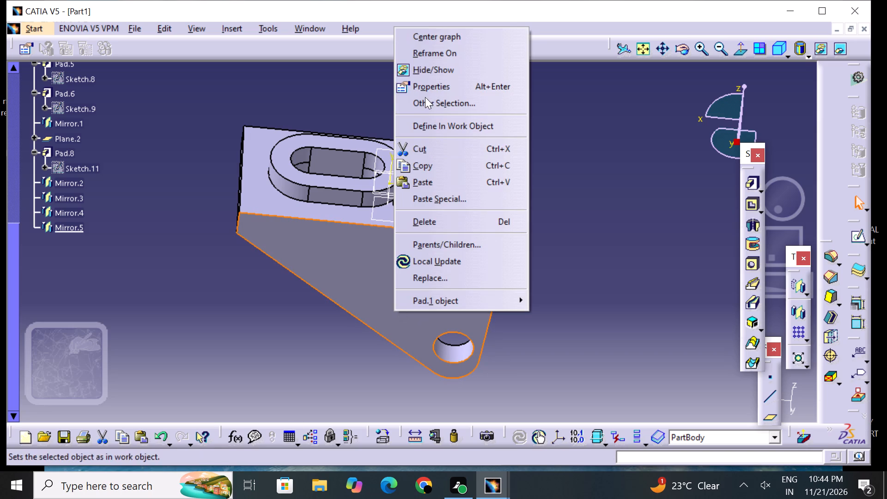
pyautogui.click(430, 91)
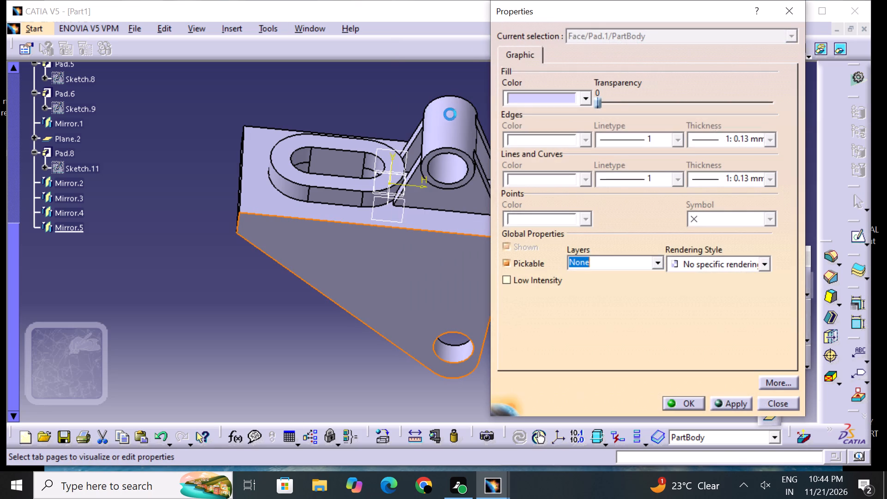
pyautogui.click(522, 104)
pyautogui.click(571, 283)
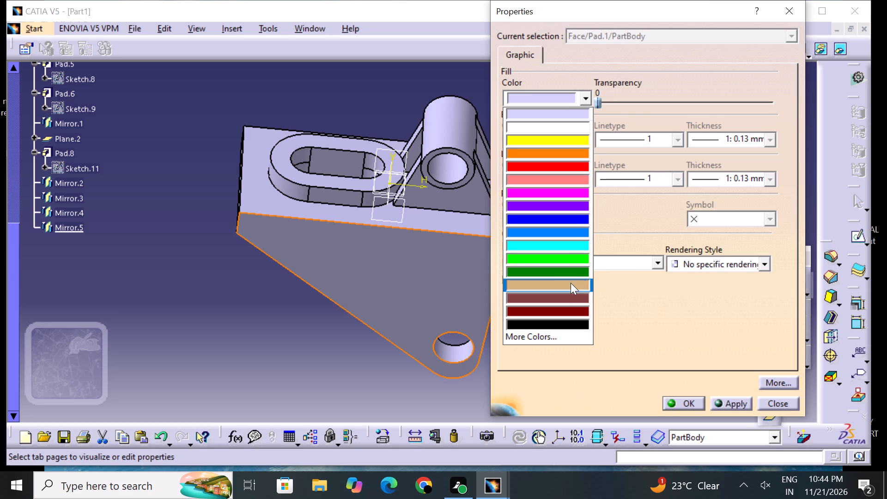
pyautogui.click(691, 399)
pyautogui.click(578, 360)
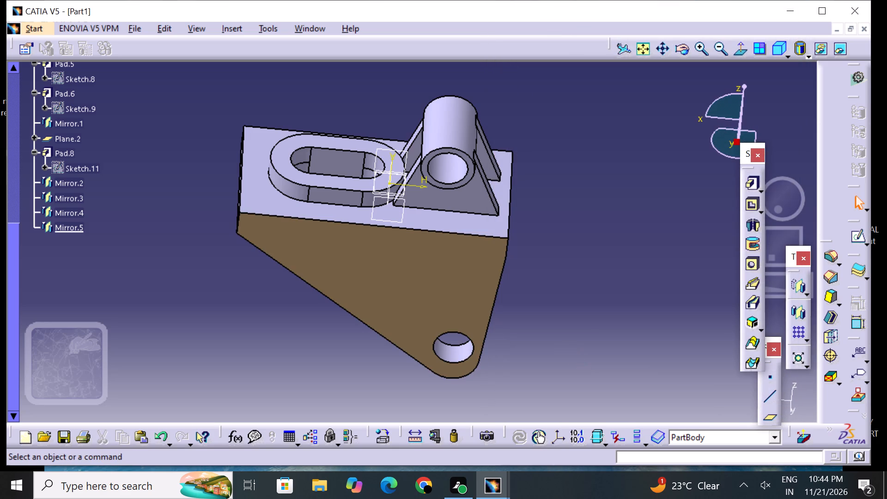
# Set the fill colour of the plate's top face, around the slotted boss and webs, to tan.
pyautogui.moveTo(537, 269); pyautogui.dragTo(326, 277, button='middle')
pyautogui.moveTo(536, 269); pyautogui.dragTo(325, 277, button='right')
pyautogui.moveTo(326, 149); pyautogui.dragTo(328, 149, button='middle')
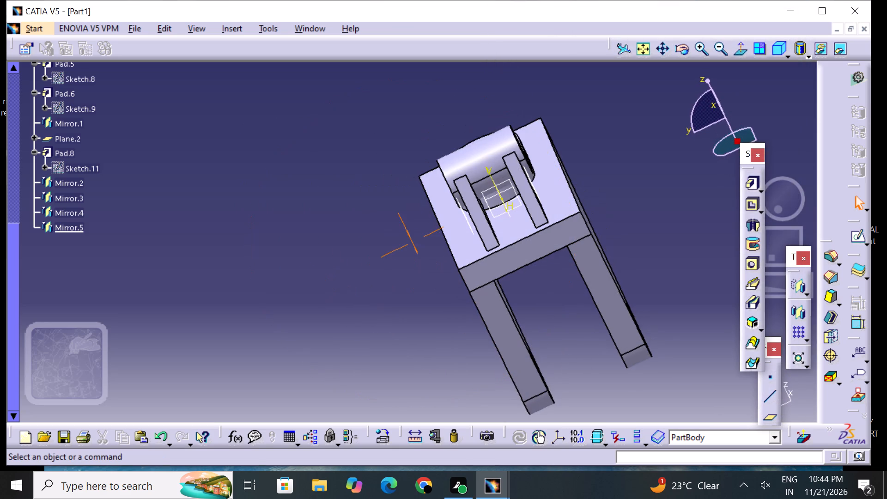
pyautogui.moveTo(328, 149); pyautogui.dragTo(463, 116, button='middle')
pyautogui.moveTo(343, 144); pyautogui.dragTo(464, 116, button='right')
pyautogui.click(498, 285)
pyautogui.rightClick(498, 285)
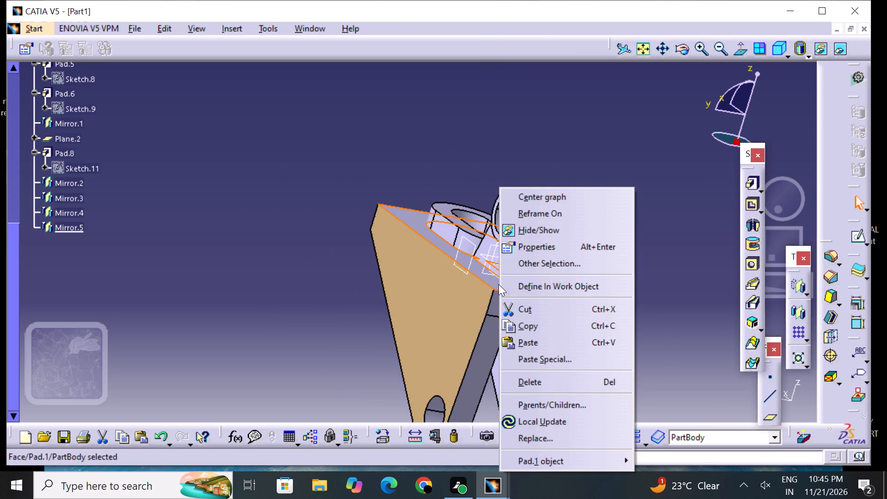
pyautogui.click(545, 244)
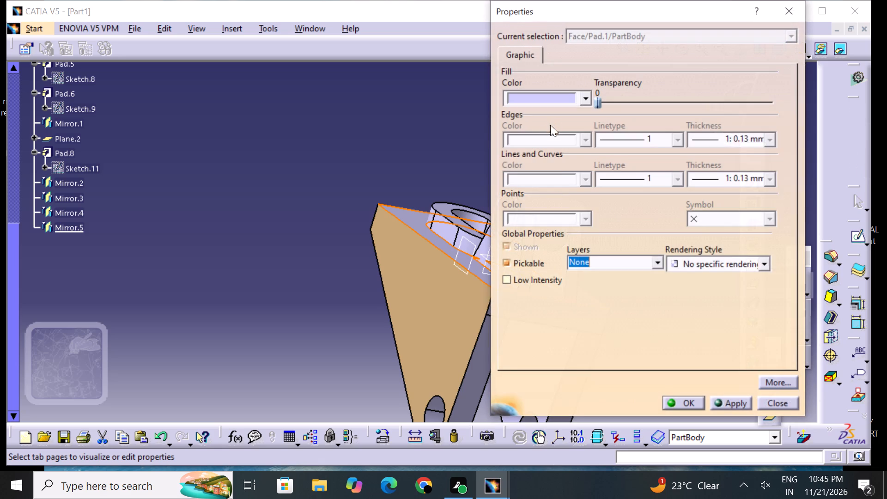
pyautogui.moveTo(540, 99); pyautogui.dragTo(540, 103)
pyautogui.click(573, 288)
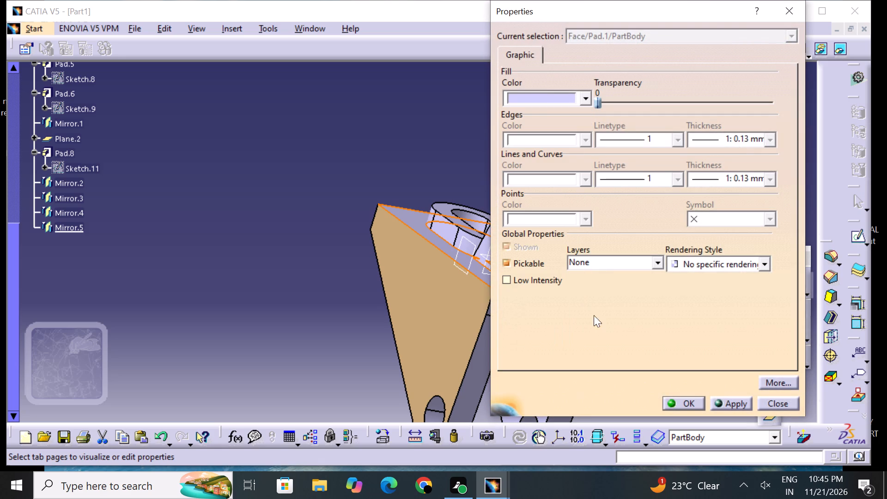
pyautogui.click(699, 401)
pyautogui.click(641, 374)
# Set the fill colour of the opposite leg's outer side face to tan.
pyautogui.moveTo(637, 355); pyautogui.dragTo(566, 266, button='middle')
pyautogui.moveTo(579, 273); pyautogui.dragTo(373, 257, button='middle')
pyautogui.moveTo(579, 273); pyautogui.dragTo(373, 257, button='right')
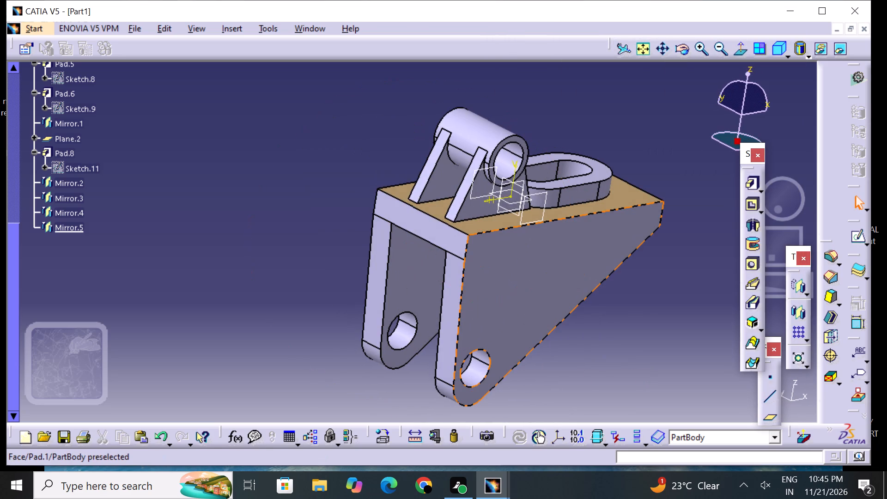
pyautogui.click(494, 272)
pyautogui.rightClick(496, 272)
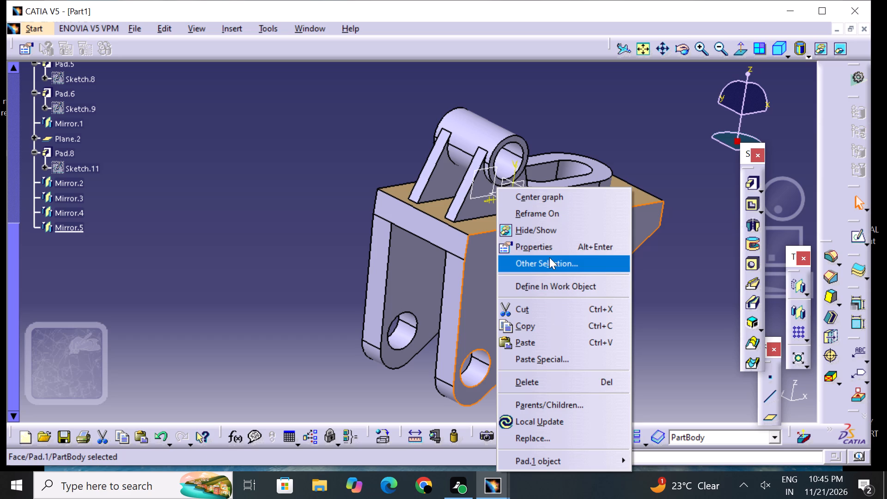
pyautogui.click(546, 246)
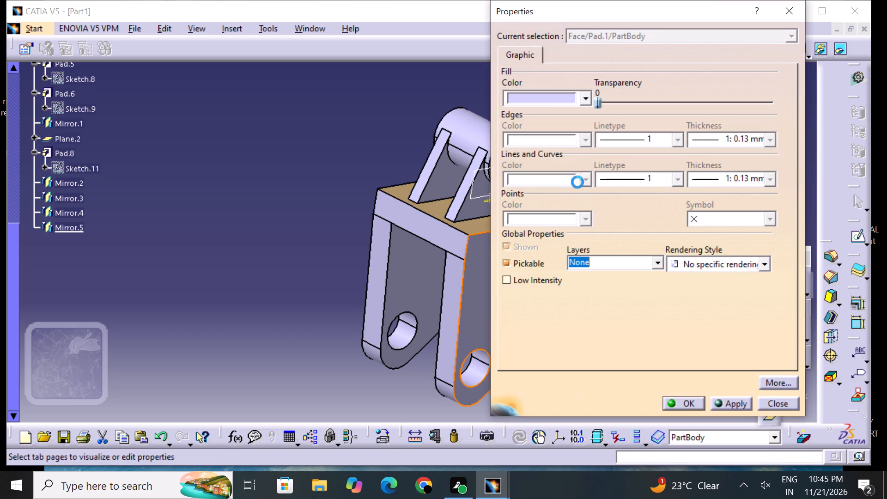
pyautogui.click(542, 94)
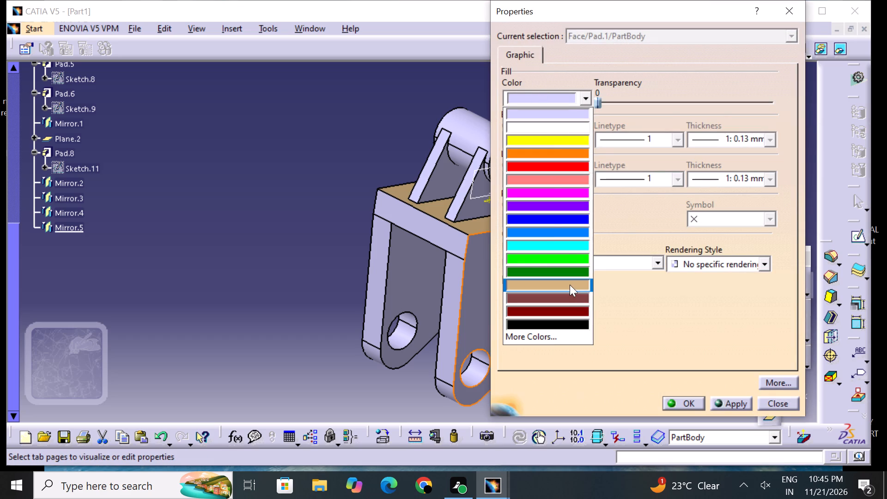
pyautogui.click(570, 284)
pyautogui.click(695, 404)
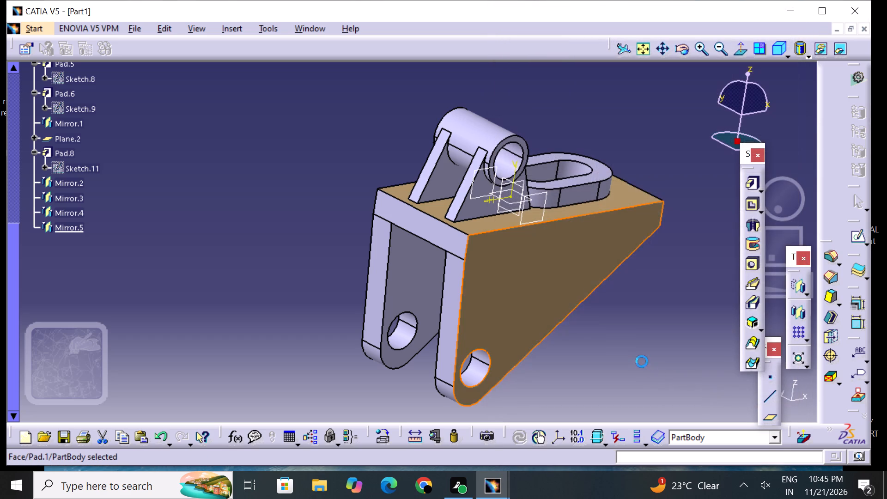
pyautogui.click(642, 361)
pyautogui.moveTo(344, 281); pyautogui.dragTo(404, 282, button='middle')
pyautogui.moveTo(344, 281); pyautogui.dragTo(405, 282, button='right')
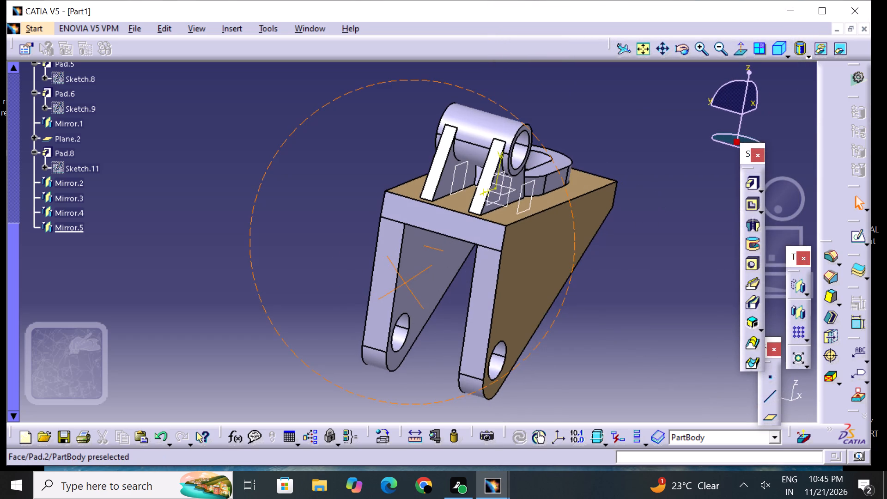
# Set the fill colour of the inner side face of the Pad.2 leg to tan.
pyautogui.click(419, 277)
pyautogui.rightClick(420, 277)
pyautogui.click(457, 252)
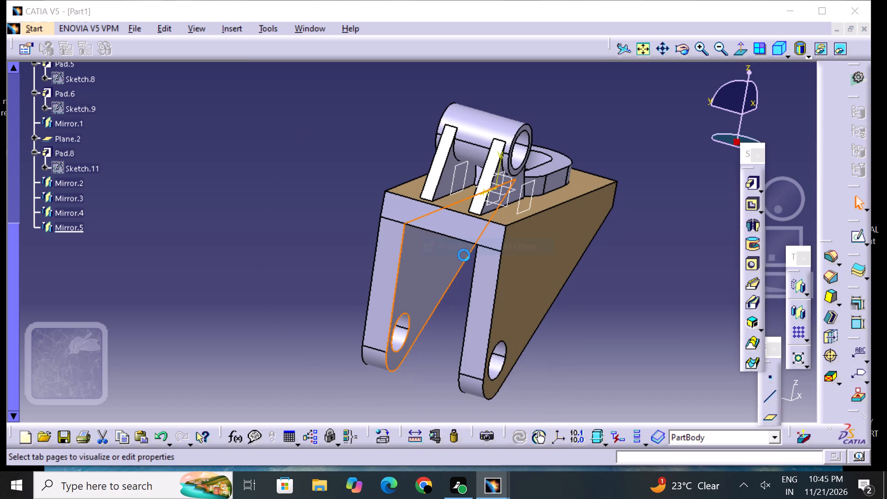
pyautogui.moveTo(544, 94); pyautogui.dragTo(544, 104)
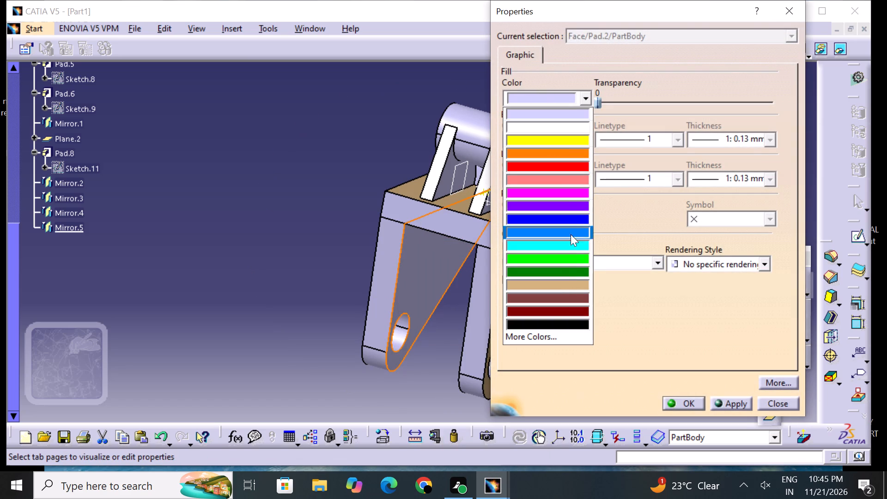
pyautogui.click(569, 286)
pyautogui.click(689, 396)
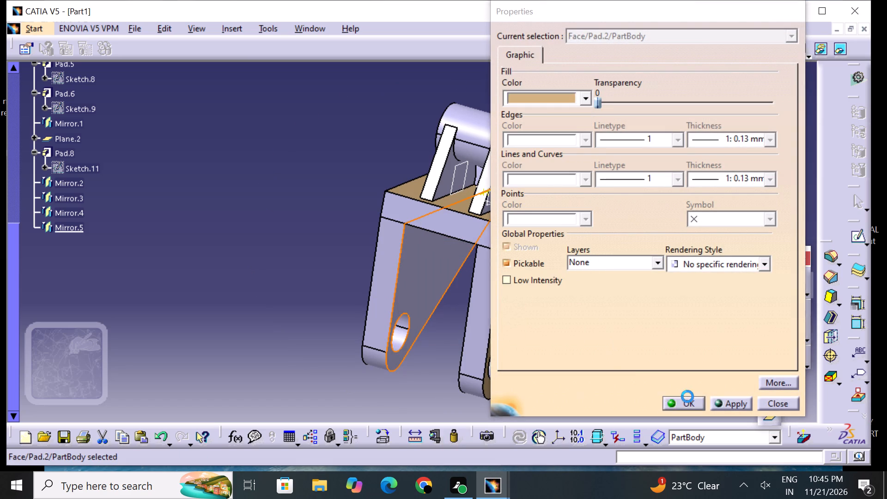
pyautogui.moveTo(676, 388); pyautogui.dragTo(656, 380)
# Set the fill colour of the inner side face of the opposite leg, Pad.3, to tan.
pyautogui.moveTo(352, 292); pyautogui.dragTo(351, 292, button='middle')
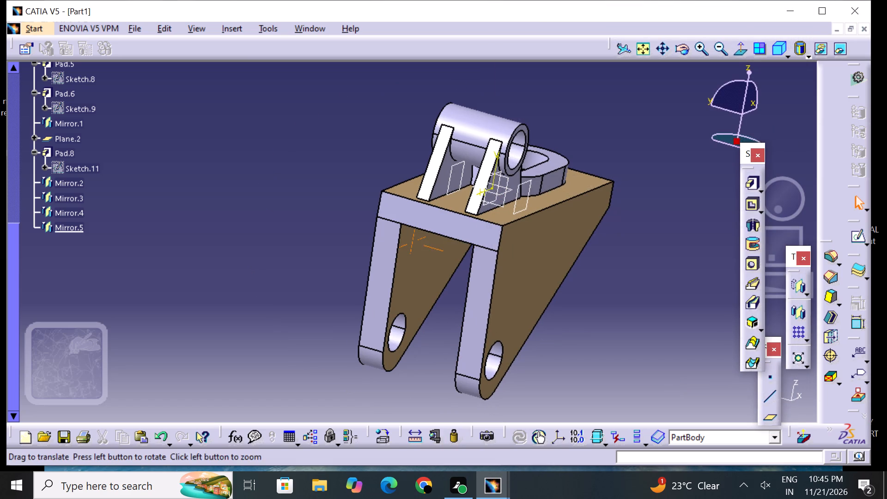
pyautogui.moveTo(351, 292); pyautogui.dragTo(522, 308, button='middle')
pyautogui.moveTo(350, 293); pyautogui.dragTo(522, 308, button='right')
pyautogui.click(474, 262)
pyautogui.rightClick(478, 259)
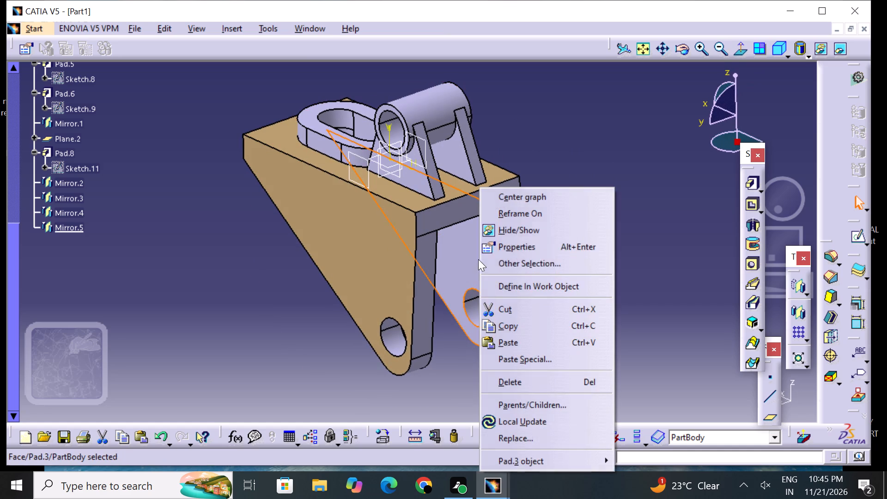
pyautogui.click(510, 244)
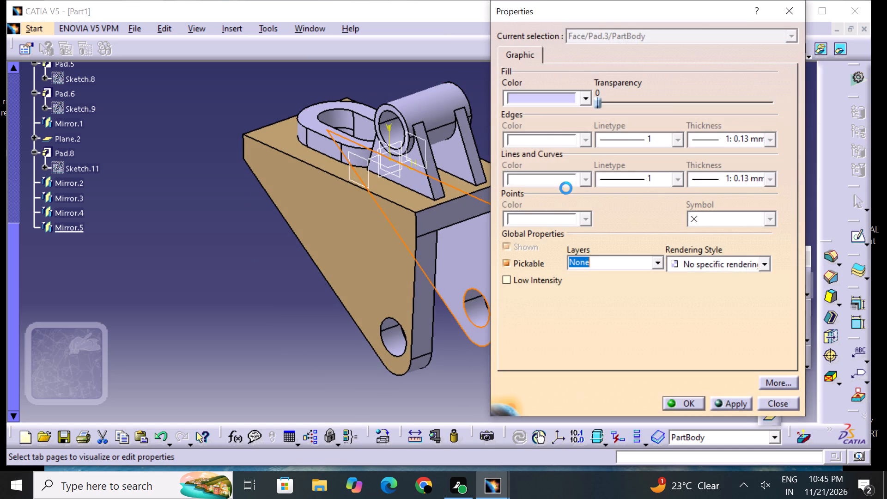
pyautogui.moveTo(530, 95); pyautogui.dragTo(537, 125)
pyautogui.click(568, 285)
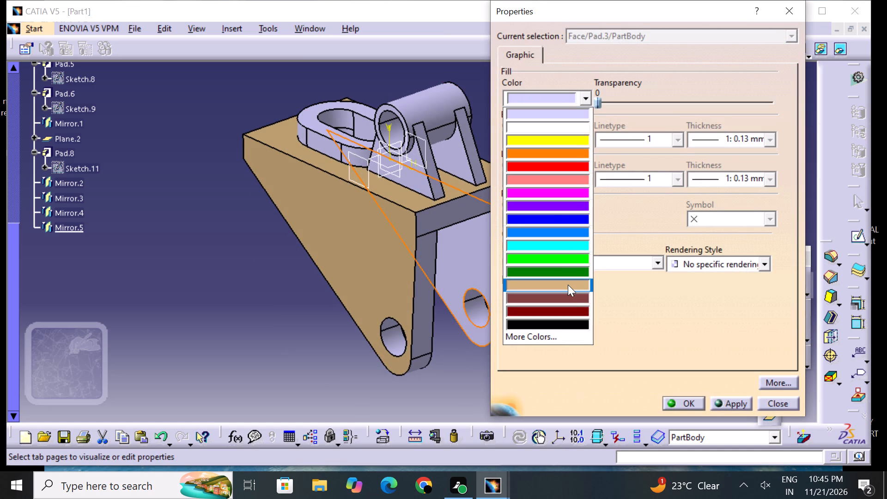
pyautogui.click(688, 401)
pyautogui.click(638, 379)
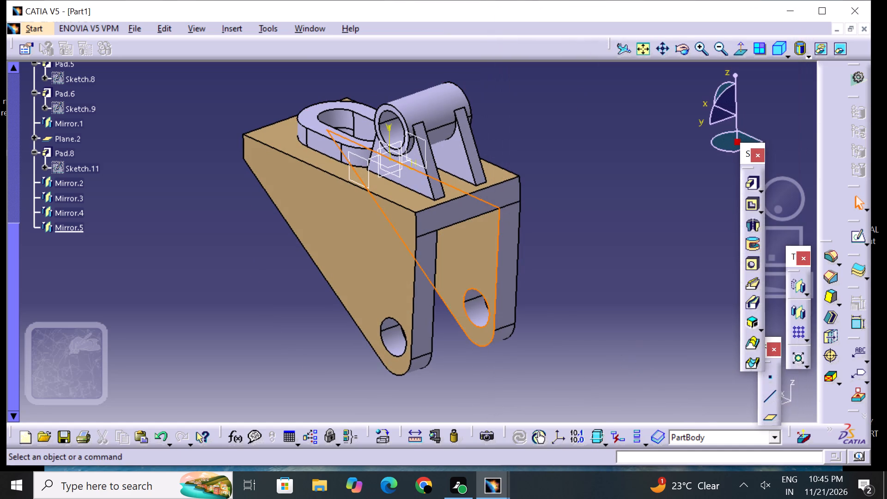
# Set the fill colour of the Pad.2 leg's narrow vertical end face, below the plate's web-side end, to tan.
pyautogui.middleClick(609, 327)
pyautogui.moveTo(424, 181); pyautogui.dragTo(629, 270, button='middle')
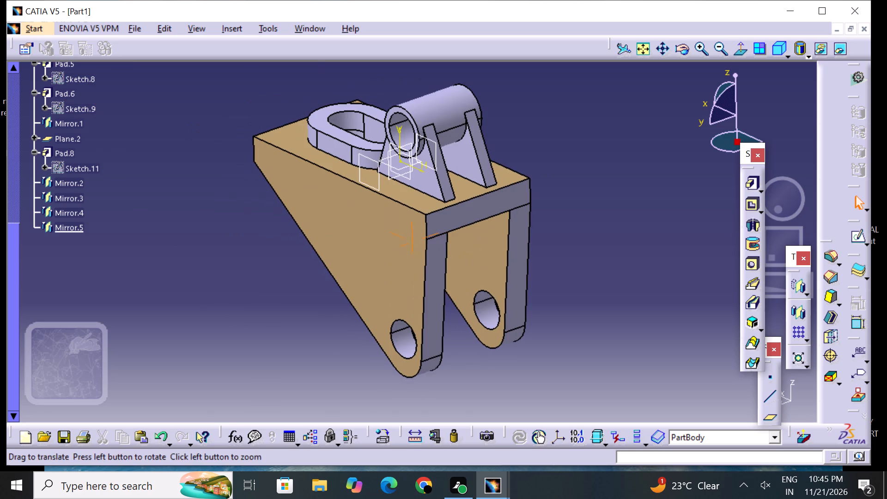
pyautogui.click(432, 299)
pyautogui.rightClick(432, 299)
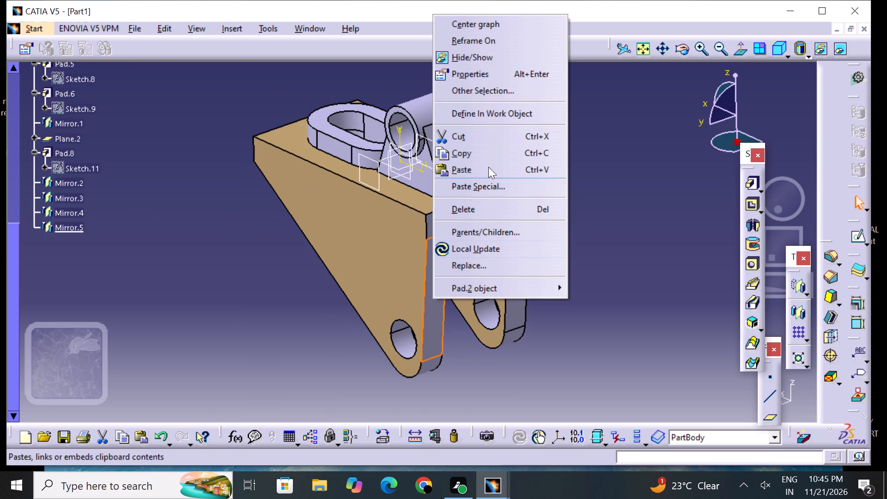
pyautogui.click(459, 79)
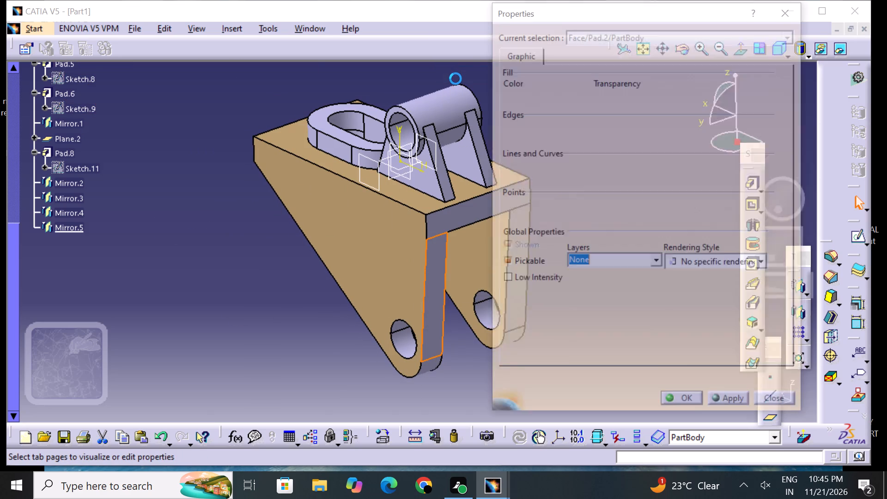
pyautogui.moveTo(526, 95); pyautogui.dragTo(529, 101)
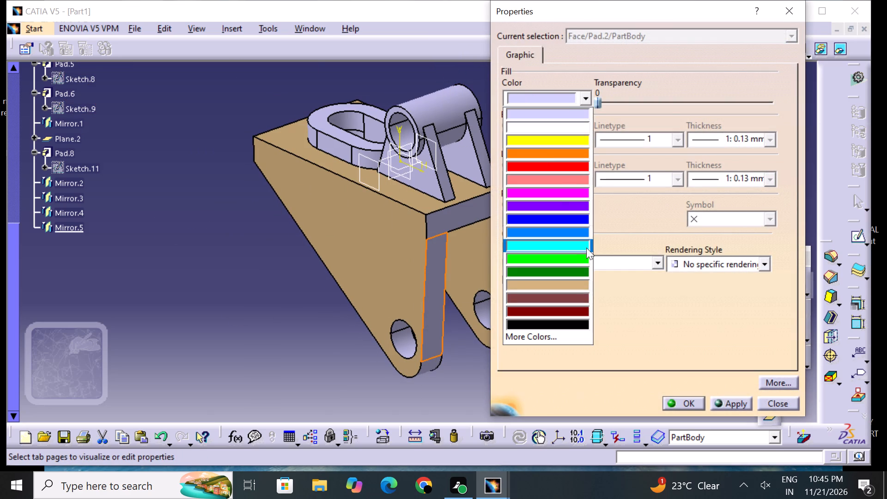
pyautogui.click(573, 285)
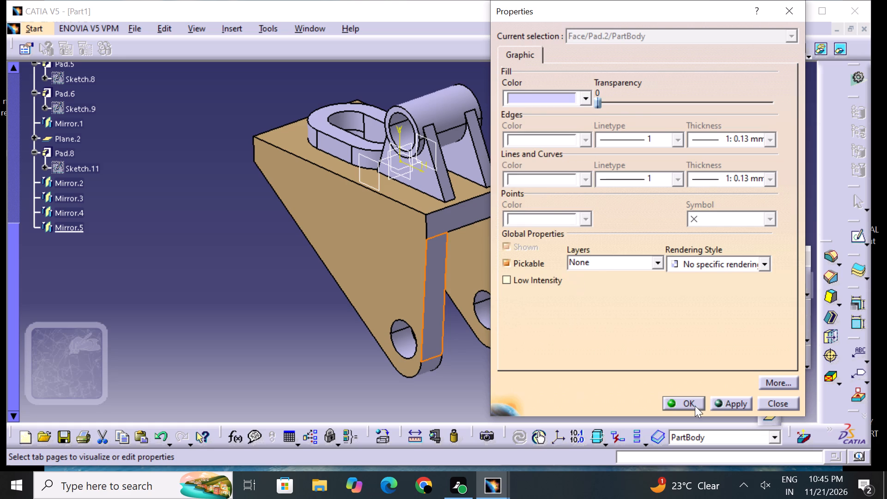
pyautogui.click(695, 401)
pyautogui.click(664, 375)
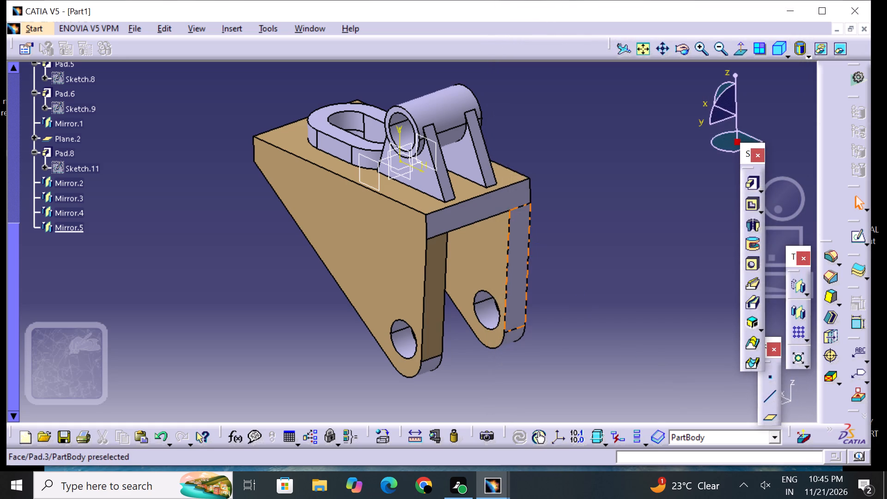
# Set the fill colour of the Pad.3 leg's narrow vertical end face to tan.
pyautogui.click(522, 261)
pyautogui.rightClick(520, 262)
pyautogui.click(555, 249)
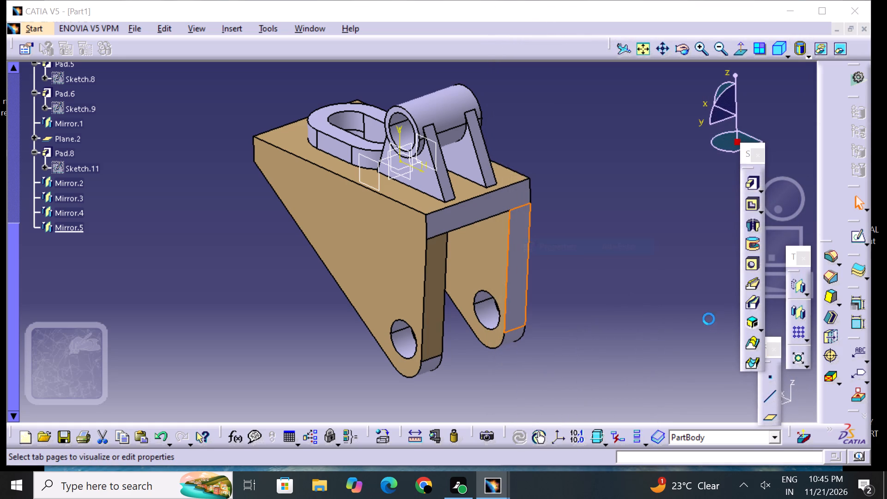
pyautogui.click(541, 98)
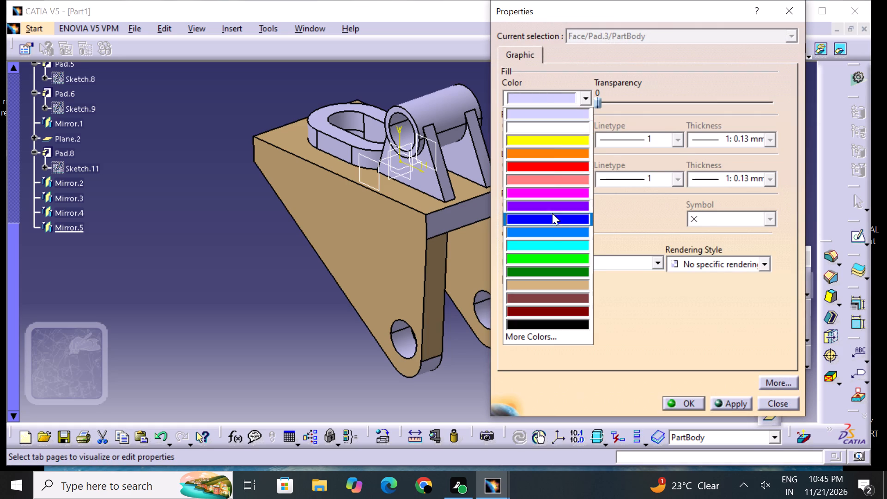
pyautogui.click(567, 282)
pyautogui.click(683, 396)
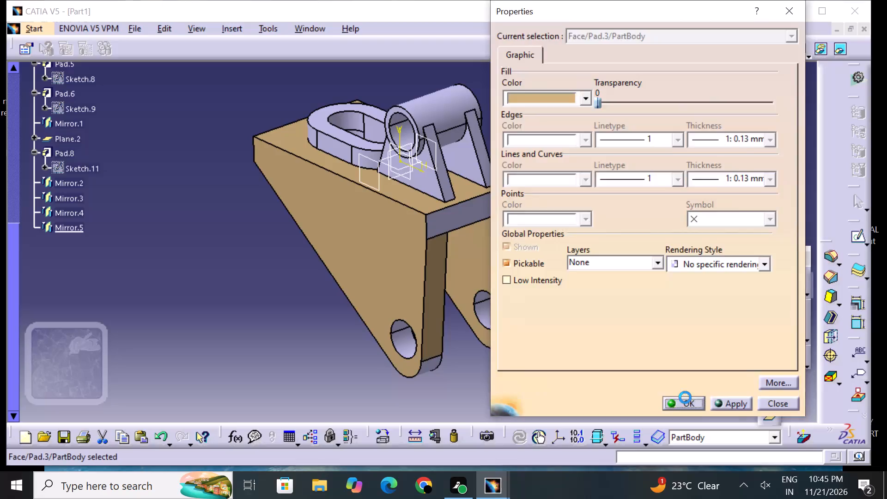
pyautogui.moveTo(666, 368); pyautogui.dragTo(656, 352)
# Set the fill colour of the plate's narrow end face, above the two legs' vertical end faces, to tan.
pyautogui.click(482, 215)
pyautogui.rightClick(481, 214)
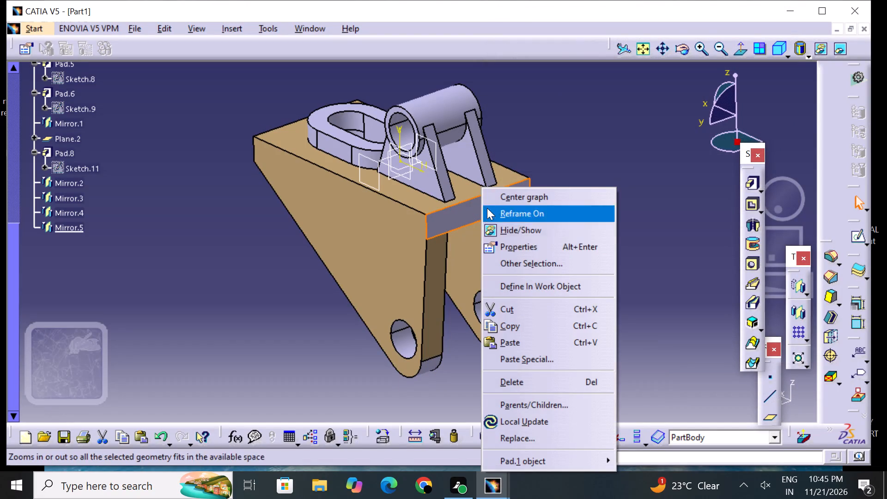
pyautogui.click(541, 251)
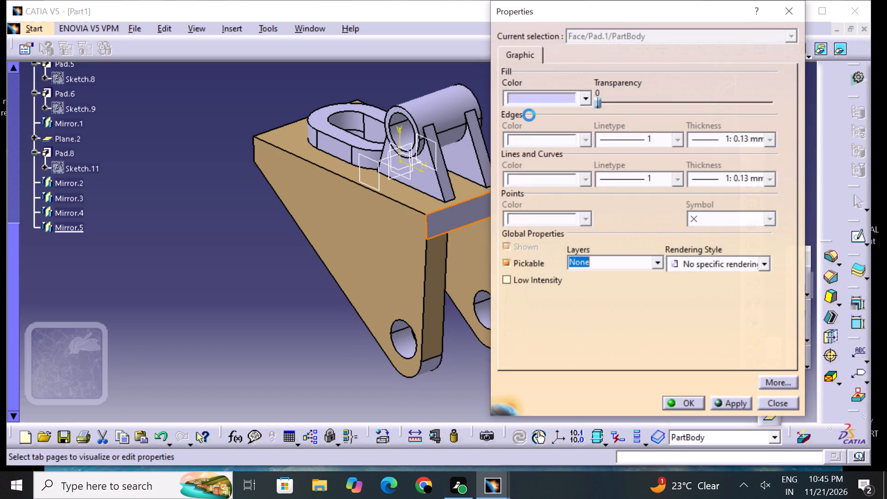
pyautogui.moveTo(532, 98); pyautogui.dragTo(542, 131)
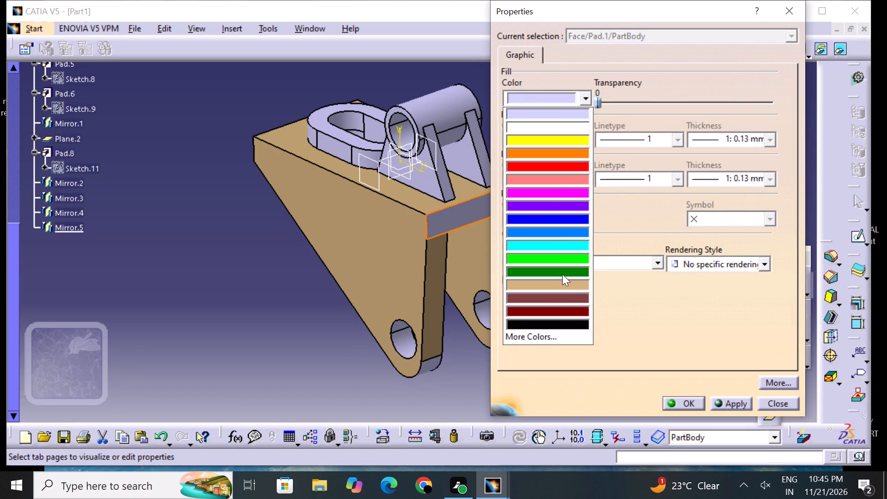
pyautogui.click(565, 280)
pyautogui.click(692, 405)
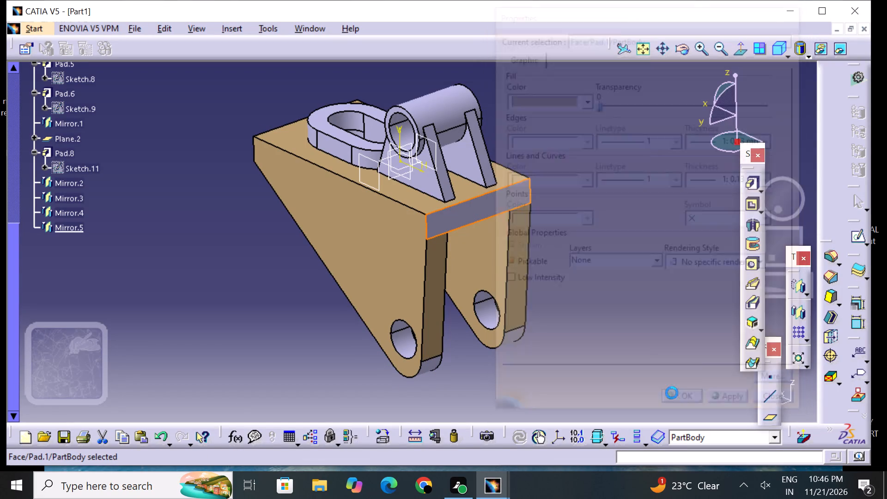
pyautogui.click(654, 382)
# Set the fill colour of the rounded tip face around the hole of the Pad.2 leg to tan.
pyautogui.scroll(-1, 571, 373)
pyautogui.moveTo(370, 343); pyautogui.dragTo(469, 215, button='middle')
pyautogui.moveTo(370, 342); pyautogui.dragTo(469, 215, button='right')
pyautogui.moveTo(435, 288); pyautogui.dragTo(550, 76, button='middle')
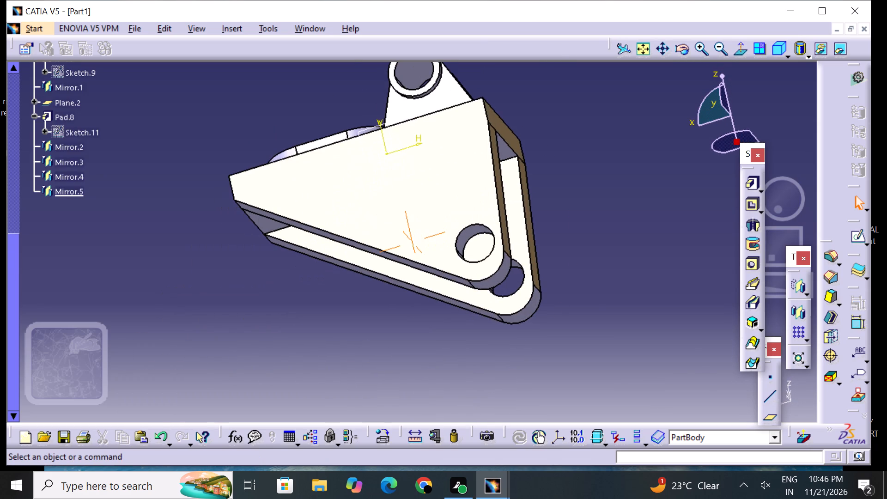
pyautogui.moveTo(505, 373); pyautogui.dragTo(485, 281, button='middle')
pyautogui.moveTo(505, 371); pyautogui.dragTo(485, 281, button='right')
pyautogui.click(497, 252)
pyautogui.rightClick(497, 252)
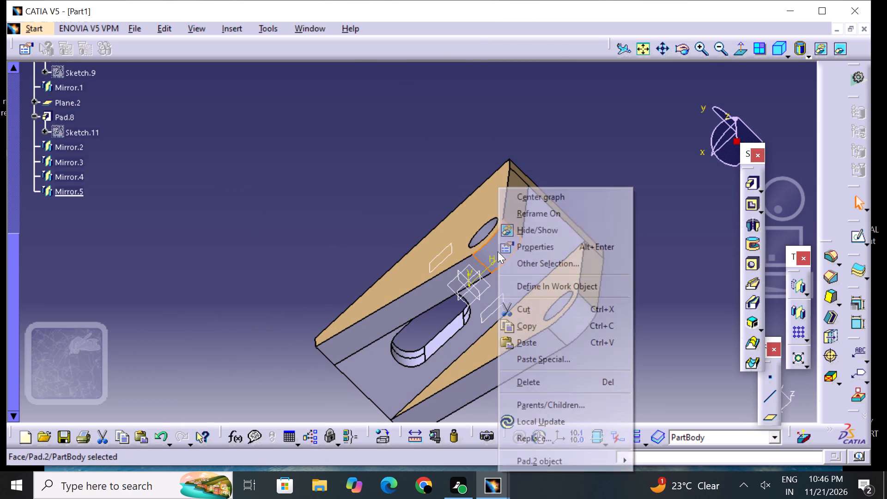
pyautogui.click(521, 252)
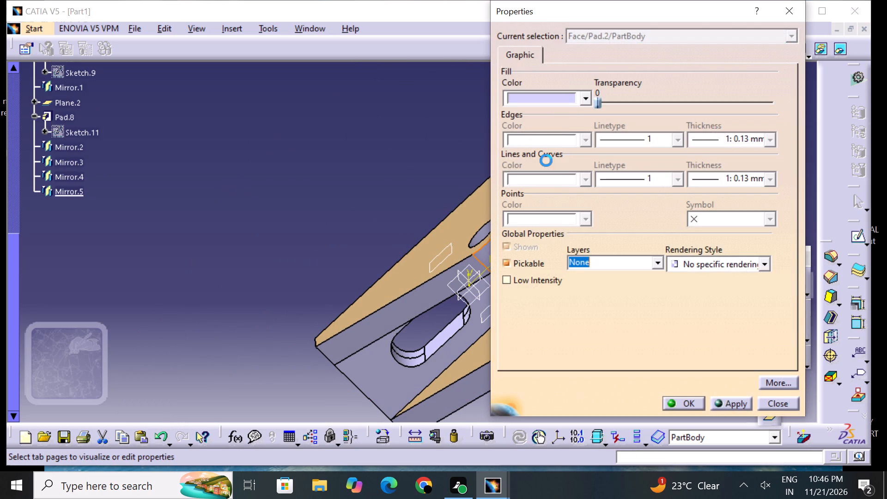
pyautogui.click(560, 96)
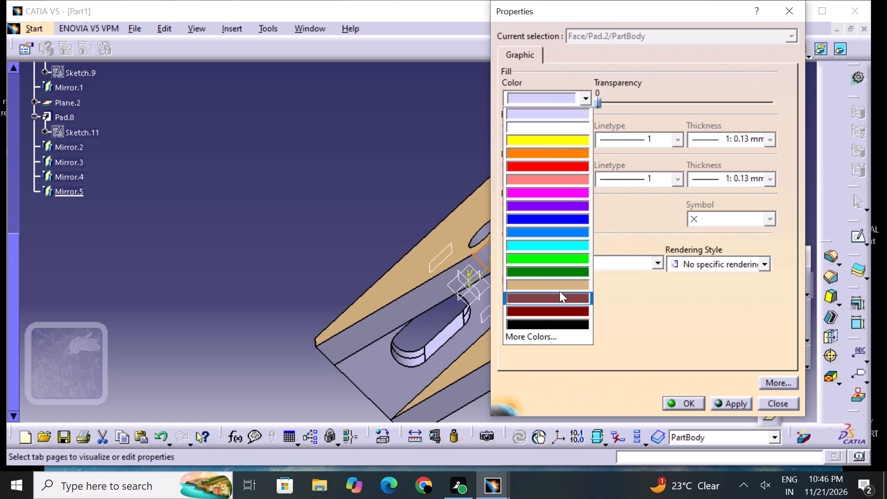
pyautogui.click(571, 283)
pyautogui.click(683, 397)
pyautogui.click(667, 383)
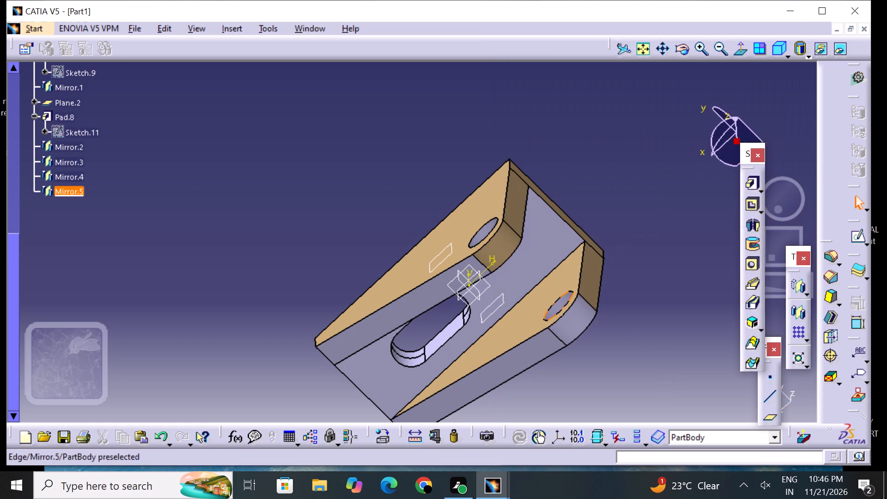
# Set the fill colour of the rounded tip face around the hole of the Pad.3 leg to tan.
pyautogui.click(580, 323)
pyautogui.rightClick(579, 320)
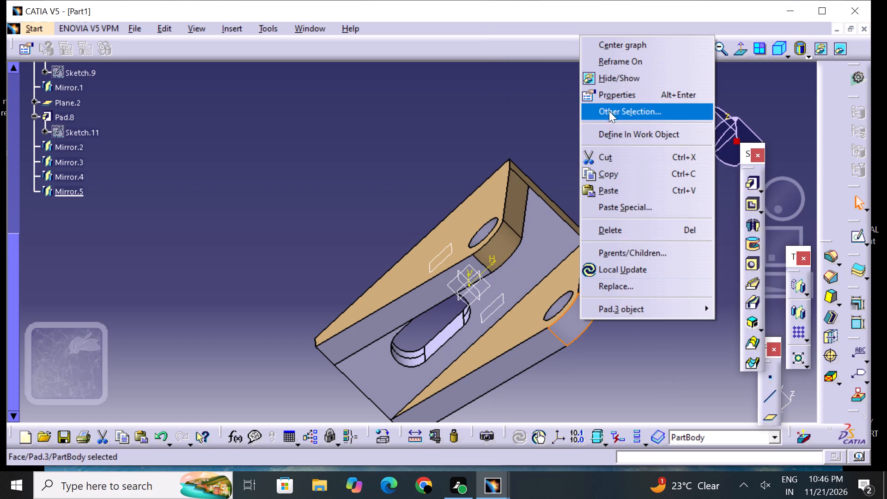
pyautogui.click(608, 102)
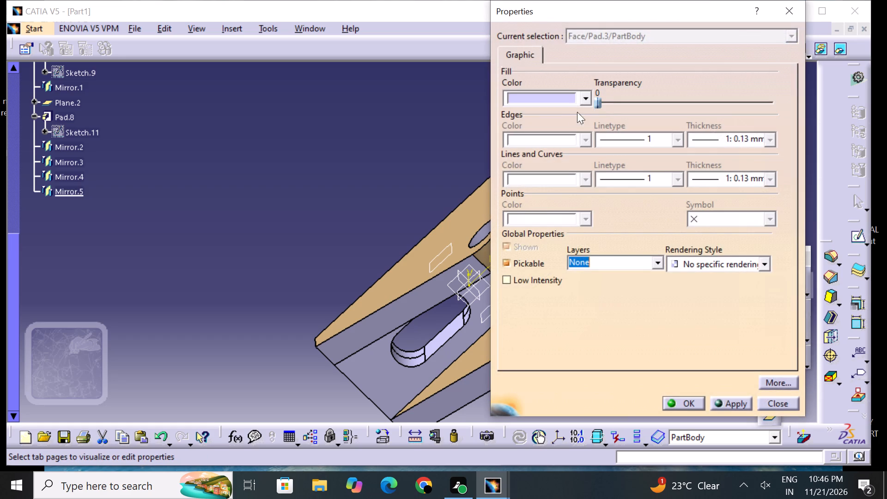
pyautogui.click(553, 102)
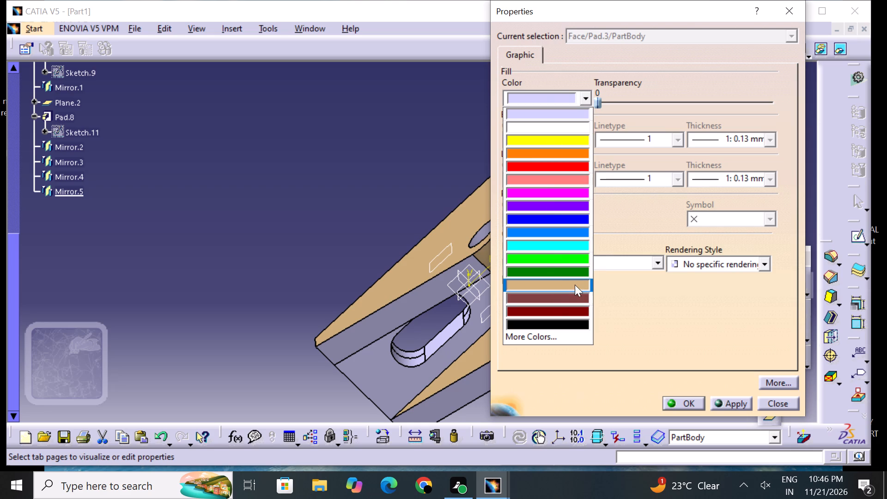
pyautogui.click(575, 285)
pyautogui.click(688, 396)
pyautogui.click(656, 364)
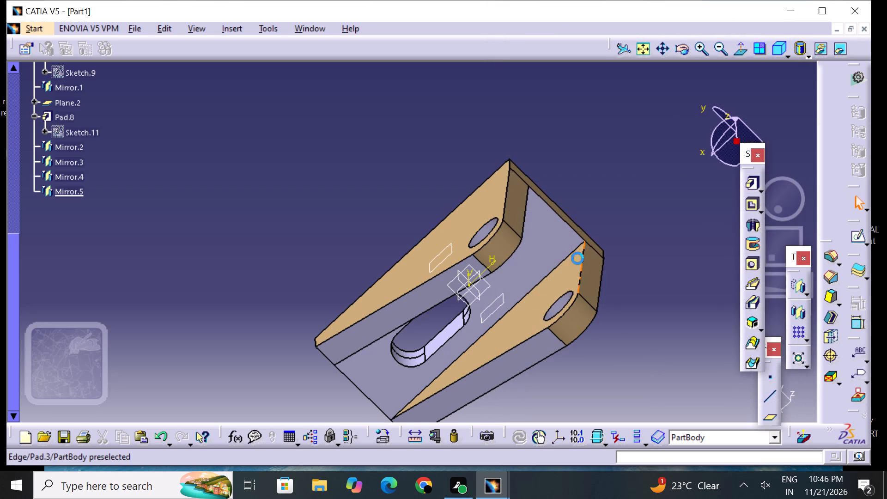
# Set the fill colour of the plate's underside face, between the legs and around the slot, to tan.
pyautogui.click(547, 250)
pyautogui.rightClick(546, 246)
pyautogui.click(595, 247)
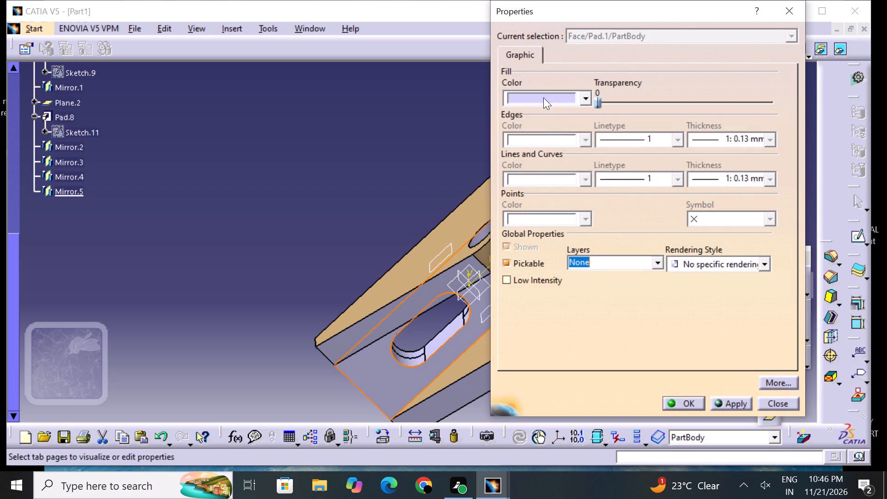
pyautogui.click(543, 97)
pyautogui.click(556, 278)
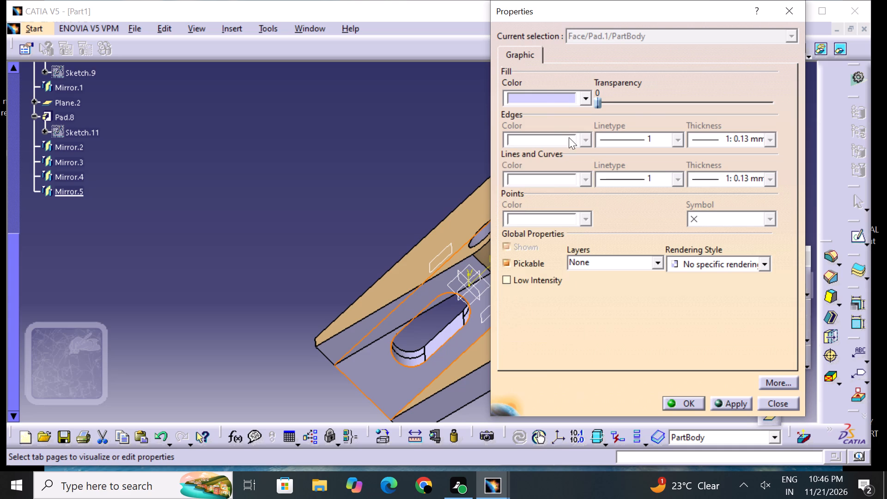
pyautogui.moveTo(540, 89); pyautogui.dragTo(540, 97)
pyautogui.click(542, 99)
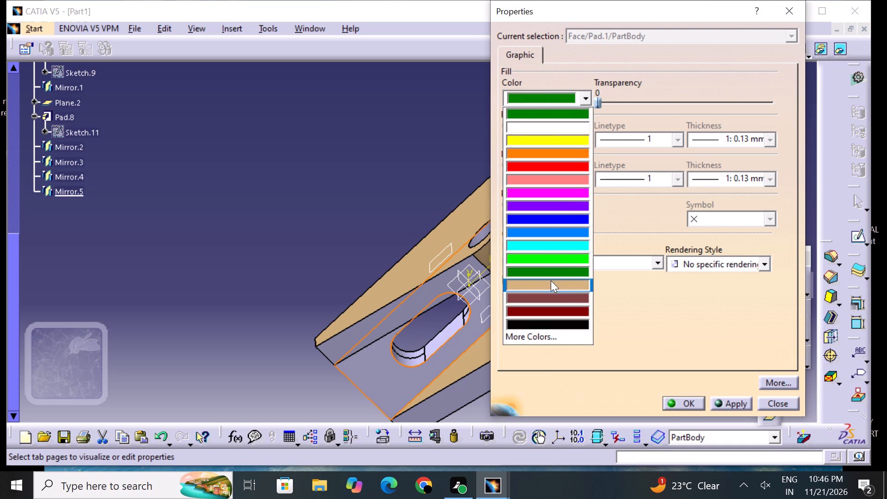
pyautogui.click(551, 281)
pyautogui.click(693, 409)
pyautogui.click(652, 394)
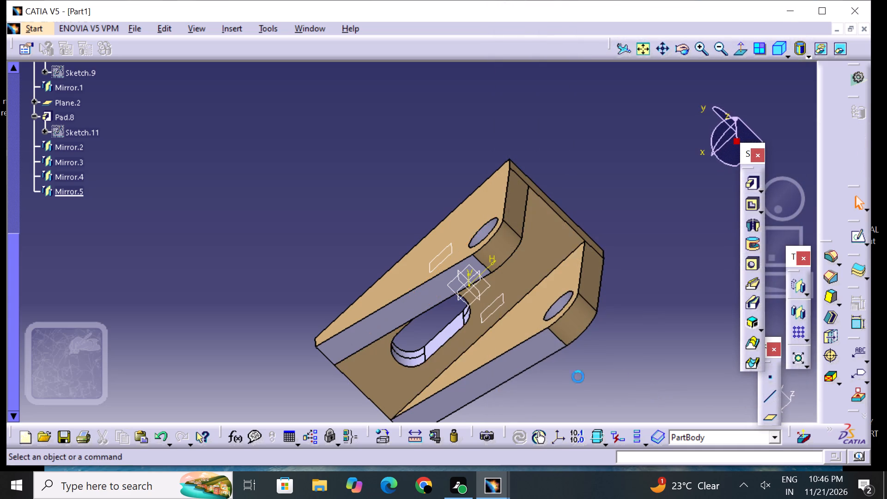
# Set the fill colour of the Pad.2 leg's long narrow sloping face to tan.
pyautogui.click(412, 307)
pyautogui.rightClick(413, 306)
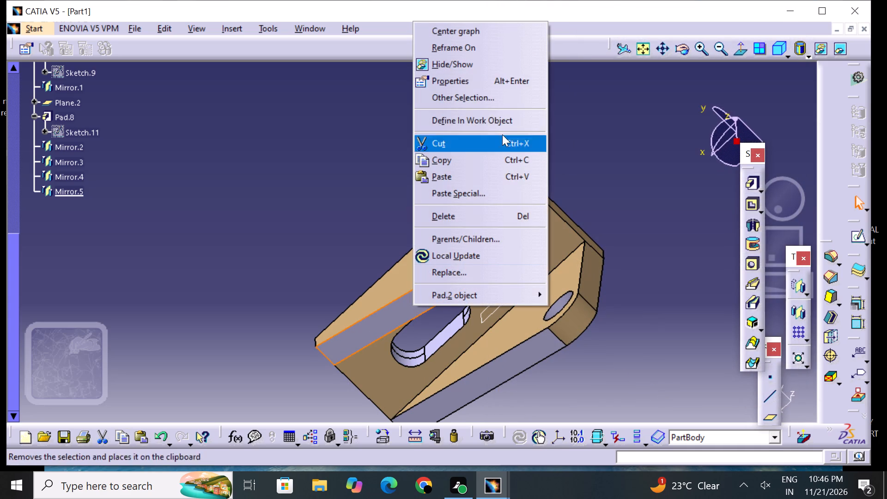
pyautogui.click(472, 79)
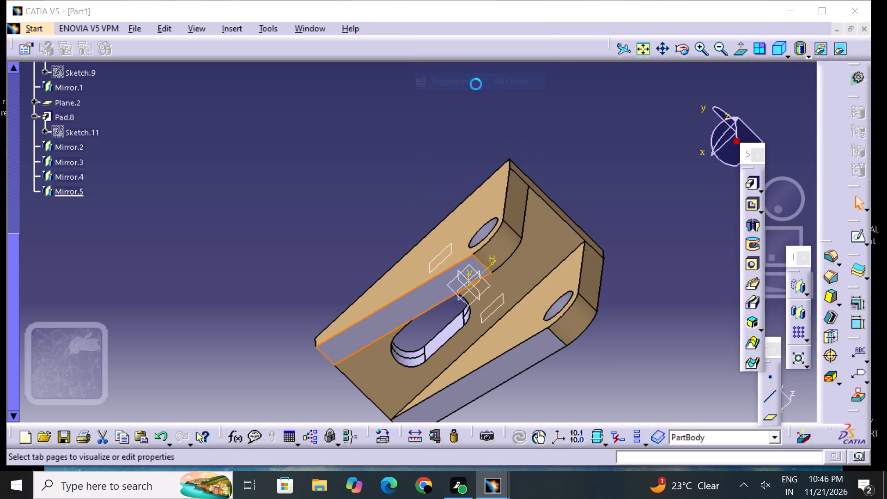
pyautogui.click(549, 99)
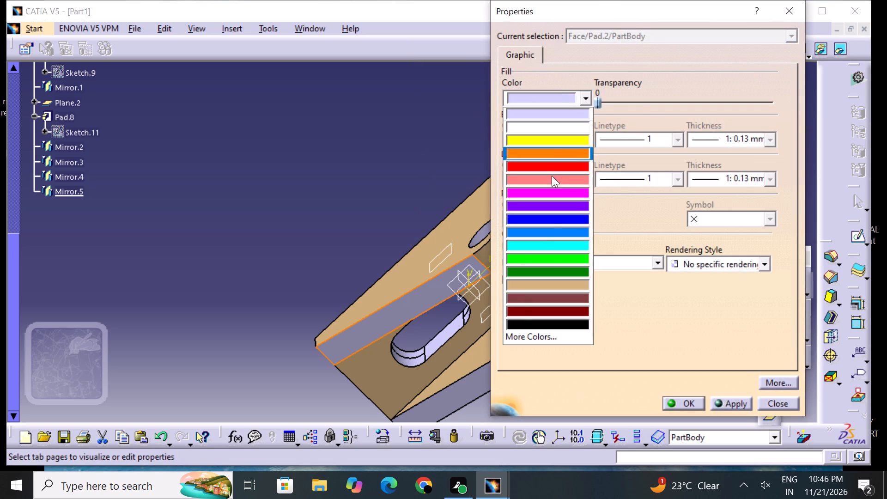
pyautogui.click(557, 283)
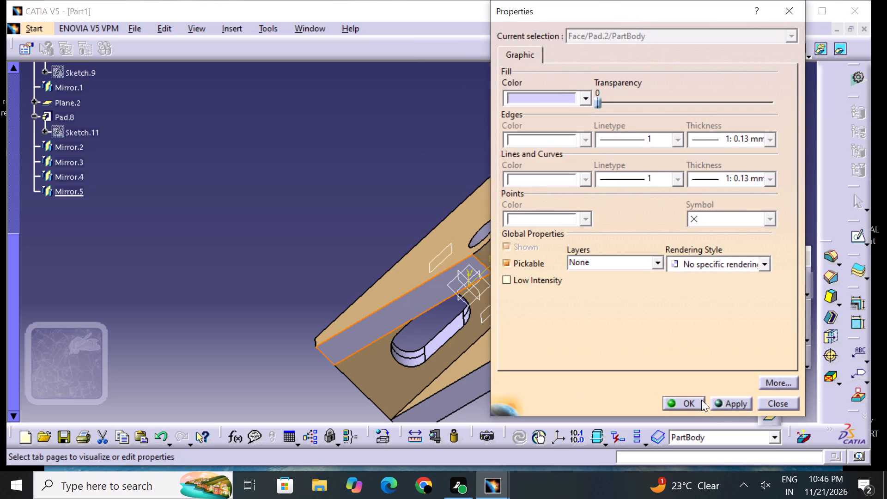
pyautogui.click(701, 400)
pyautogui.moveTo(677, 377); pyautogui.dragTo(660, 377)
# Set the fill colour of the Pad.3 leg's long narrow sloping face to tan.
pyautogui.moveTo(446, 363); pyautogui.dragTo(472, 254, button='middle')
pyautogui.moveTo(446, 362); pyautogui.dragTo(477, 240, button='right')
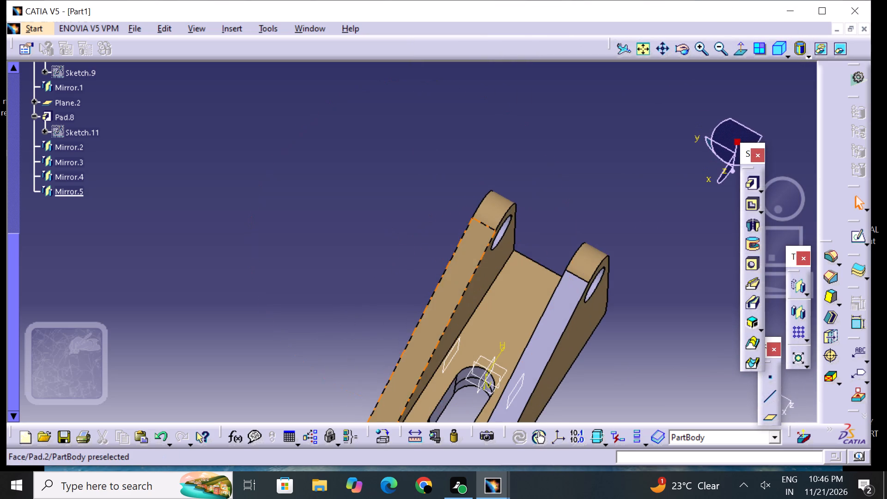
pyautogui.moveTo(477, 240); pyautogui.dragTo(478, 239, button='right')
pyautogui.moveTo(526, 199); pyautogui.dragTo(543, 82, button='middle')
pyautogui.click(569, 206)
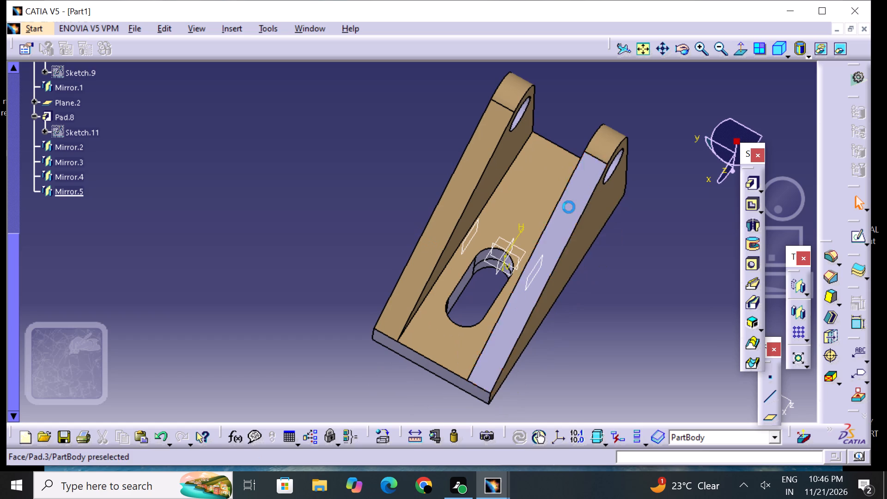
pyautogui.rightClick(569, 207)
pyautogui.click(604, 247)
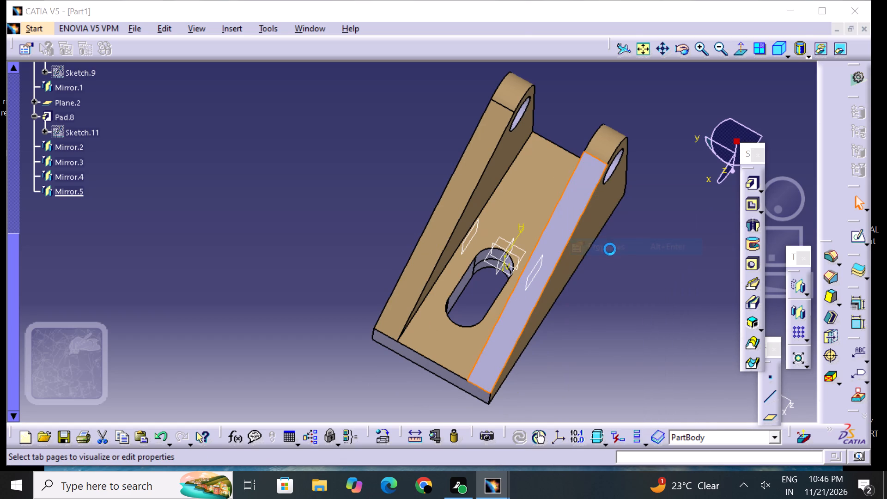
pyautogui.click(556, 96)
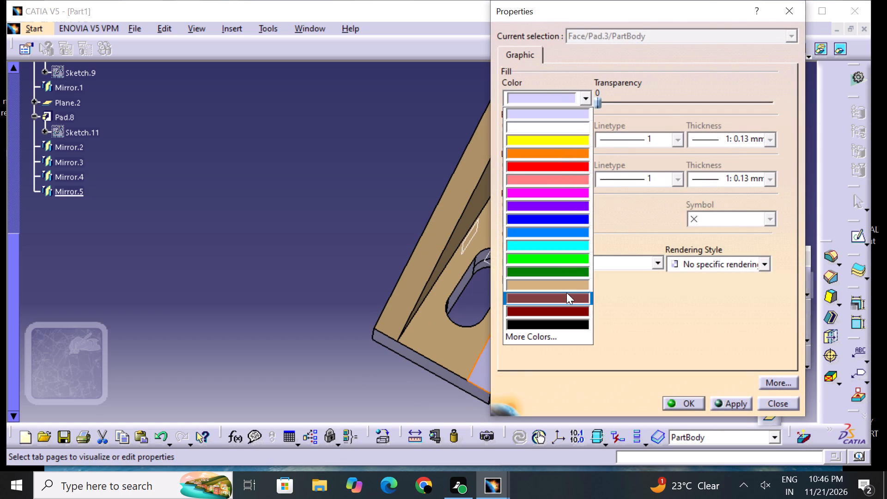
pyautogui.click(579, 287)
pyautogui.click(695, 402)
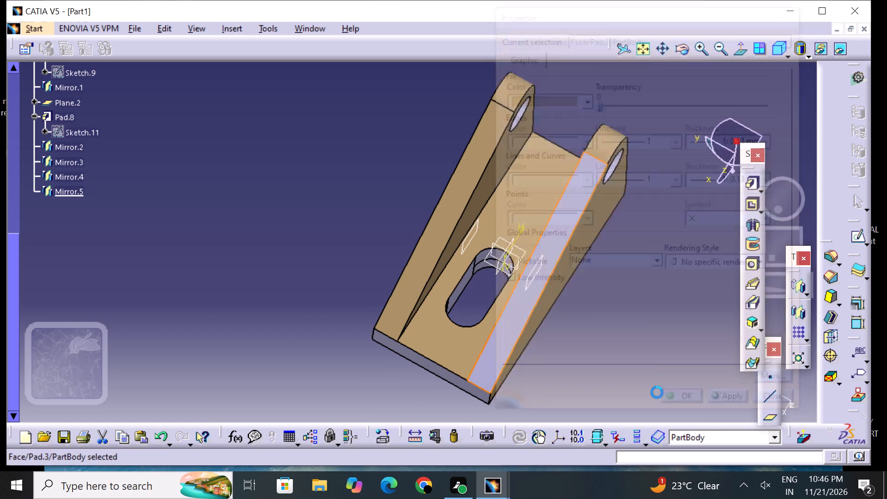
pyautogui.moveTo(657, 392); pyautogui.dragTo(653, 386)
# Set the fill colour of the hole's inner cylindrical face in the Pad.3 leg to tan.
pyautogui.moveTo(644, 211); pyautogui.dragTo(546, 259, button='middle')
pyautogui.moveTo(644, 211); pyautogui.dragTo(546, 259, button='right')
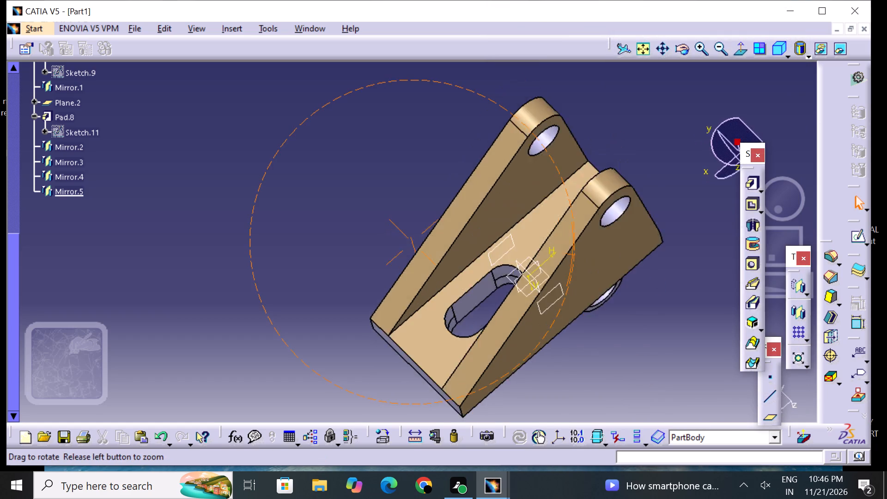
pyautogui.moveTo(546, 259); pyautogui.dragTo(486, 280, button='middle')
pyautogui.moveTo(546, 259); pyautogui.dragTo(484, 281, button='right')
pyautogui.click(557, 252)
pyautogui.rightClick(557, 250)
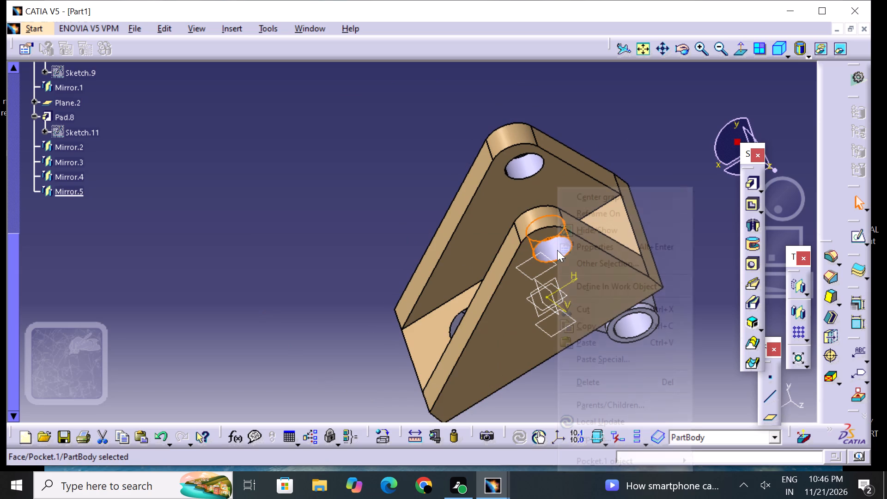
pyautogui.click(587, 242)
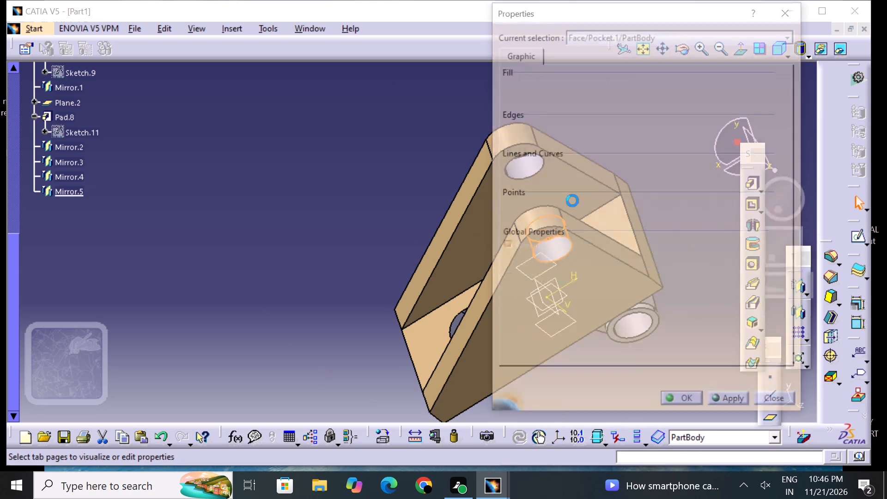
pyautogui.click(550, 100)
pyautogui.click(566, 281)
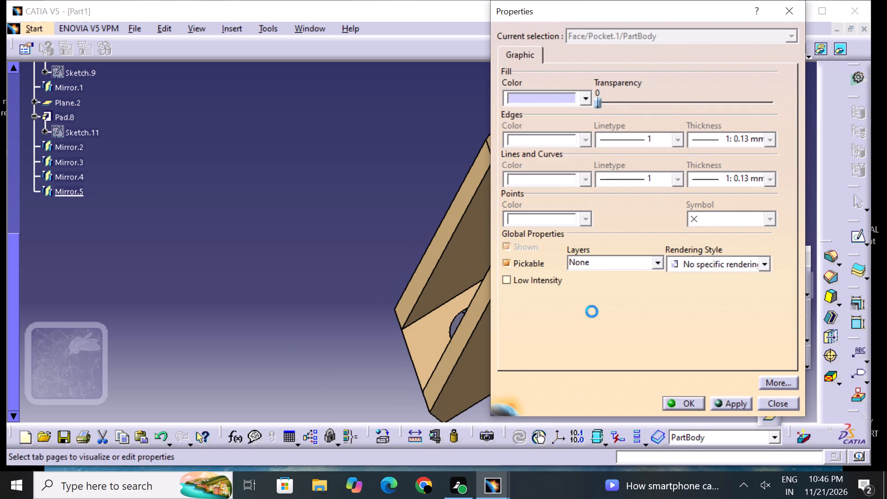
pyautogui.click(694, 403)
pyautogui.click(671, 390)
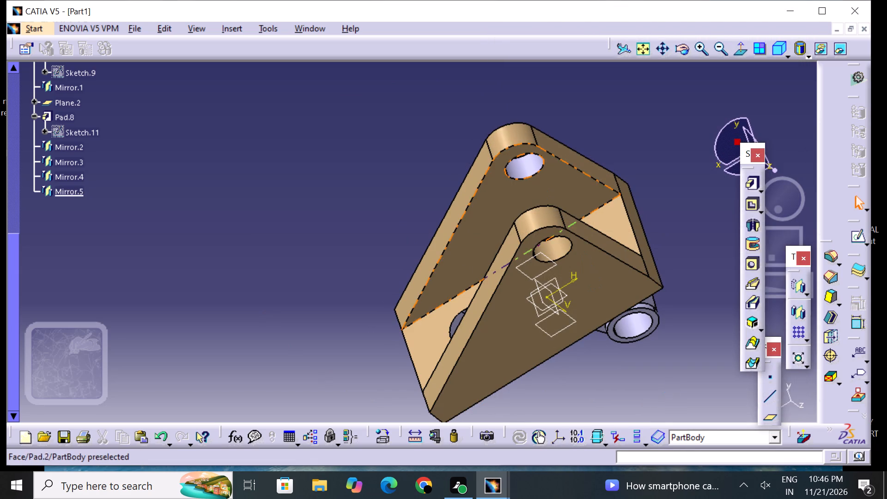
# Set the fill colour of the hole's inner cylindrical face in the Pad.2 leg to tan.
pyautogui.click(529, 173)
pyautogui.rightClick(529, 171)
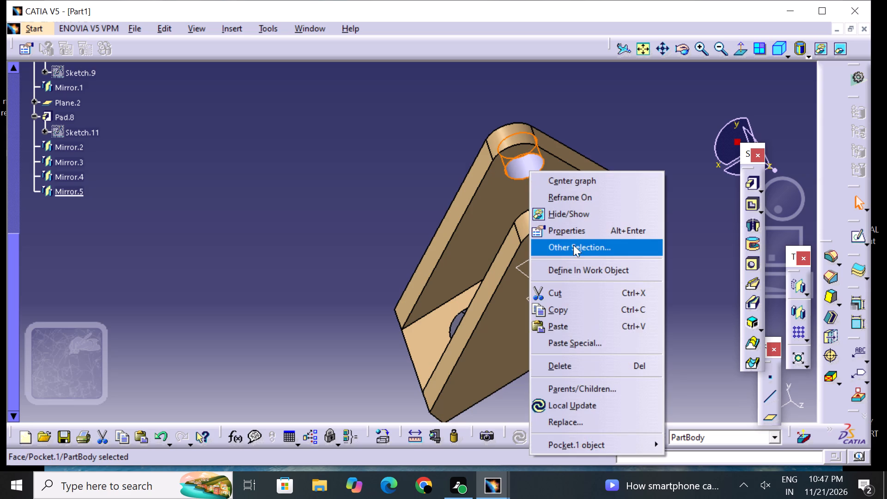
pyautogui.click(587, 234)
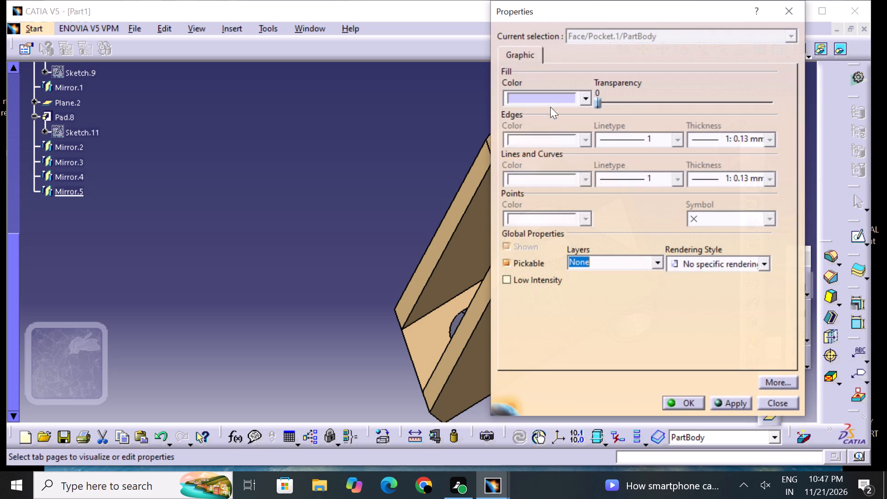
pyautogui.moveTo(547, 99); pyautogui.dragTo(555, 124)
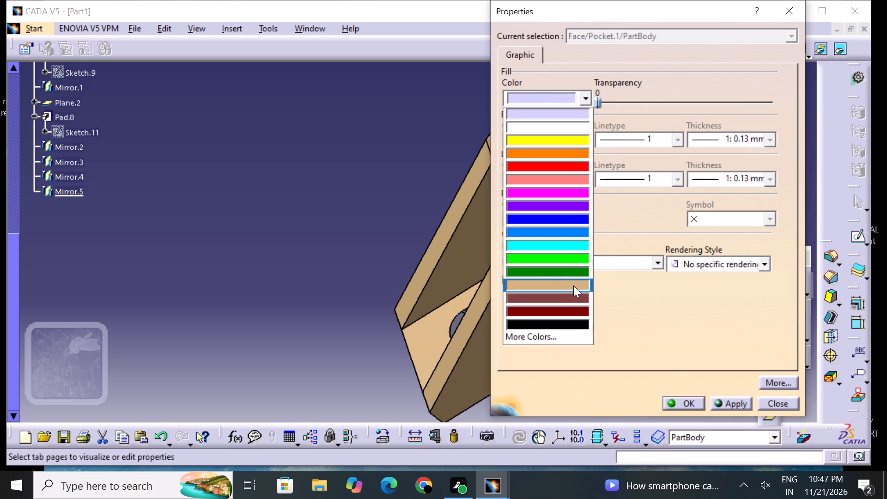
pyautogui.click(574, 286)
pyautogui.click(690, 397)
pyautogui.moveTo(674, 384); pyautogui.dragTo(670, 377)
# Set the fill colour of the slotted boss's flat top face around the slot to tan.
pyautogui.moveTo(713, 212); pyautogui.dragTo(303, 220, button='middle')
pyautogui.moveTo(713, 212); pyautogui.dragTo(303, 220, button='right')
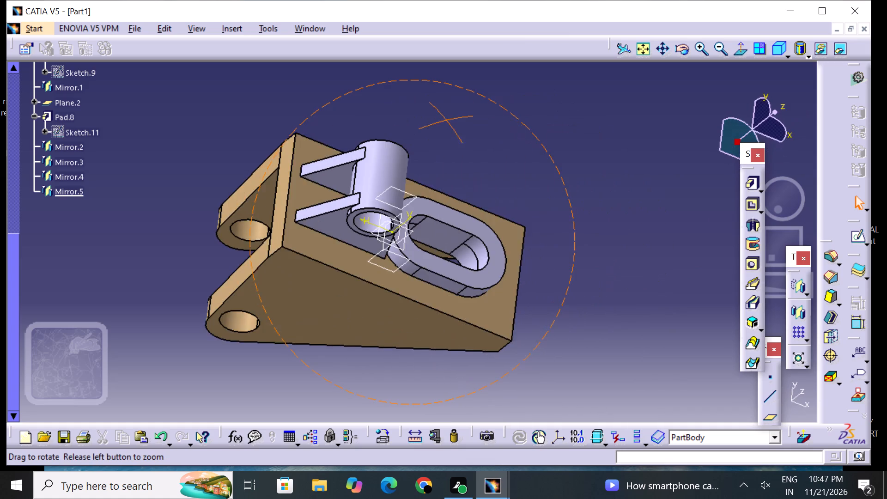
pyautogui.moveTo(303, 220); pyautogui.dragTo(300, 222, button='middle')
pyautogui.moveTo(303, 220); pyautogui.dragTo(285, 243, button='right')
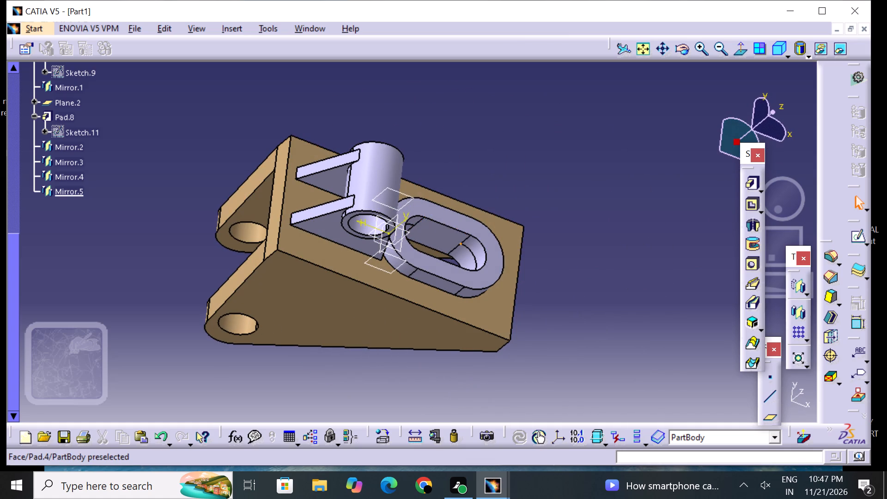
pyautogui.click(444, 219)
pyautogui.rightClick(443, 214)
pyautogui.click(486, 244)
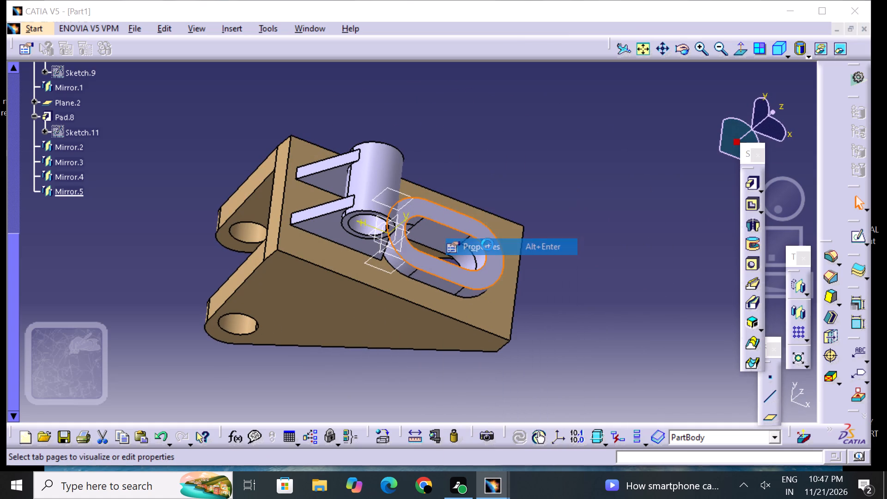
pyautogui.moveTo(543, 98); pyautogui.dragTo(548, 129)
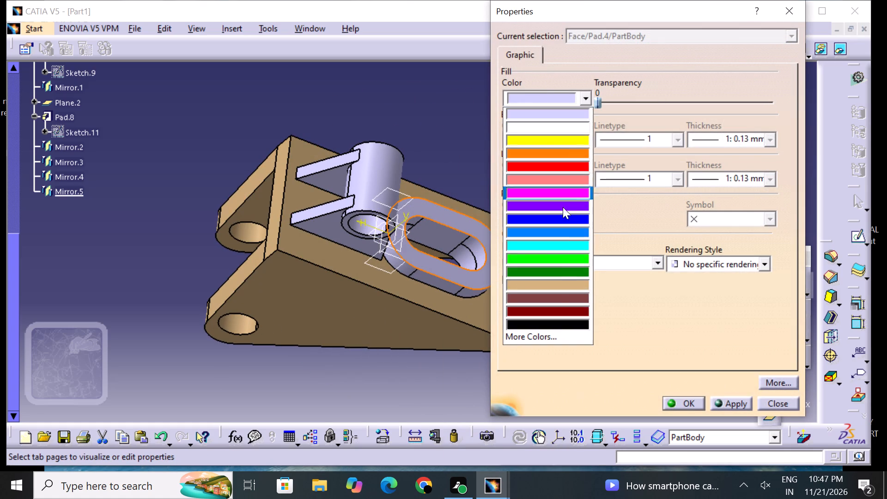
pyautogui.click(557, 286)
pyautogui.click(688, 393)
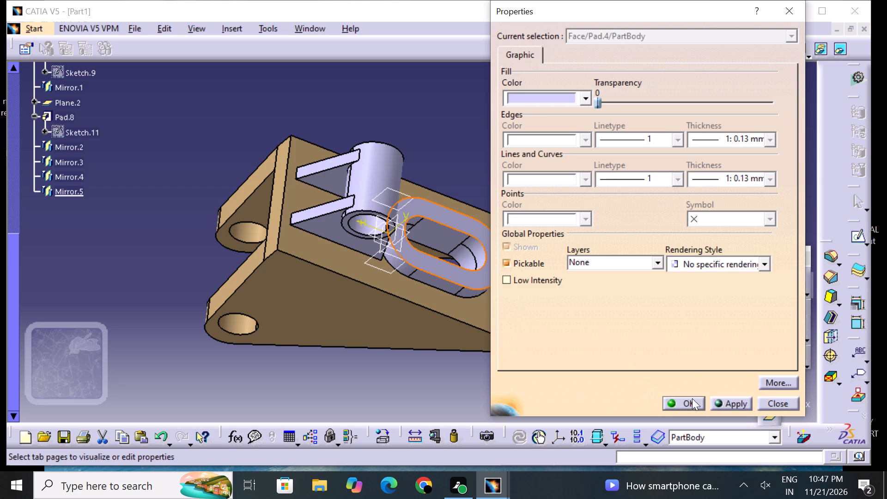
pyautogui.click(693, 401)
pyautogui.click(674, 362)
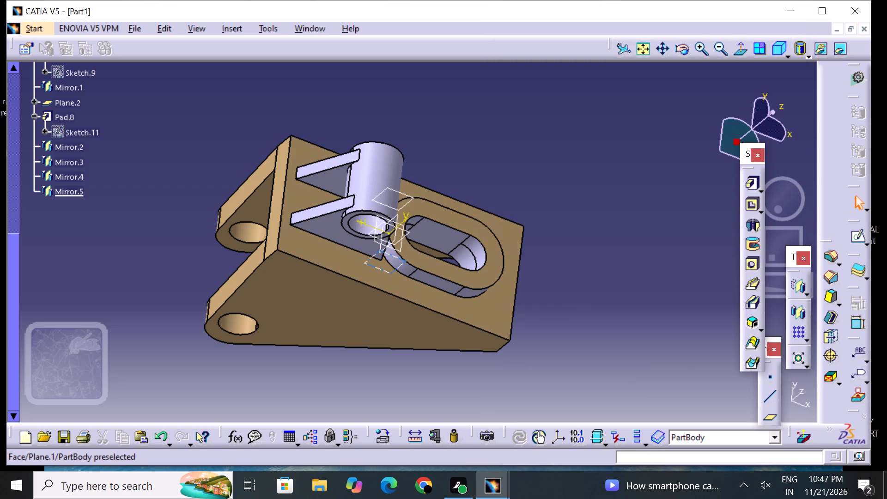
# Set the fill colour of the slotted boss's straight outer side face, on the side nearest the viewer, to tan.
pyautogui.click(443, 288)
pyautogui.rightClick(442, 284)
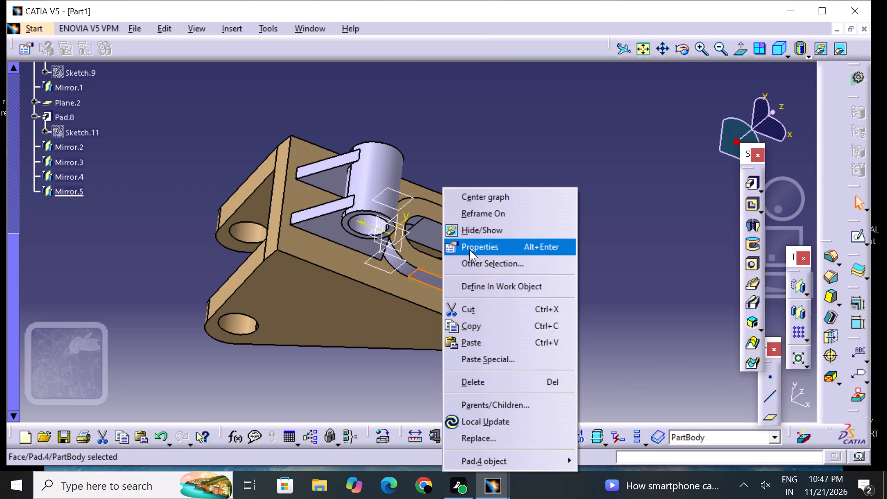
pyautogui.click(469, 249)
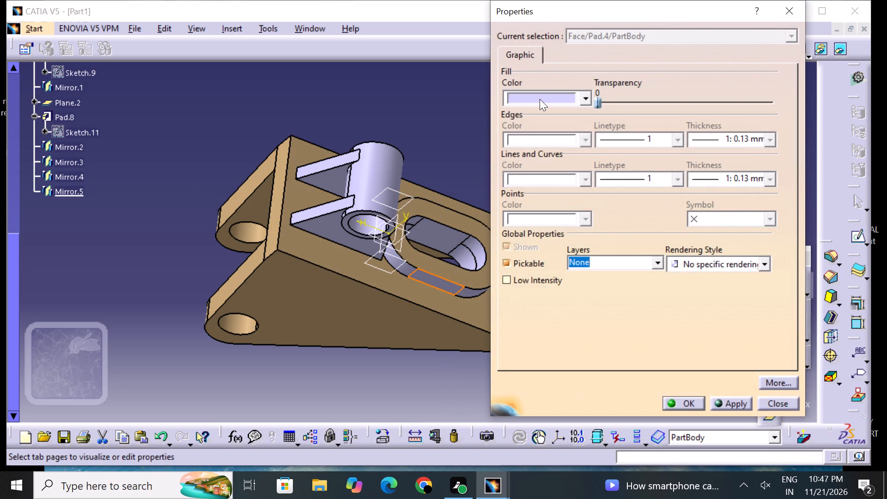
pyautogui.click(540, 98)
pyautogui.moveTo(553, 283); pyautogui.dragTo(558, 287)
pyautogui.click(683, 408)
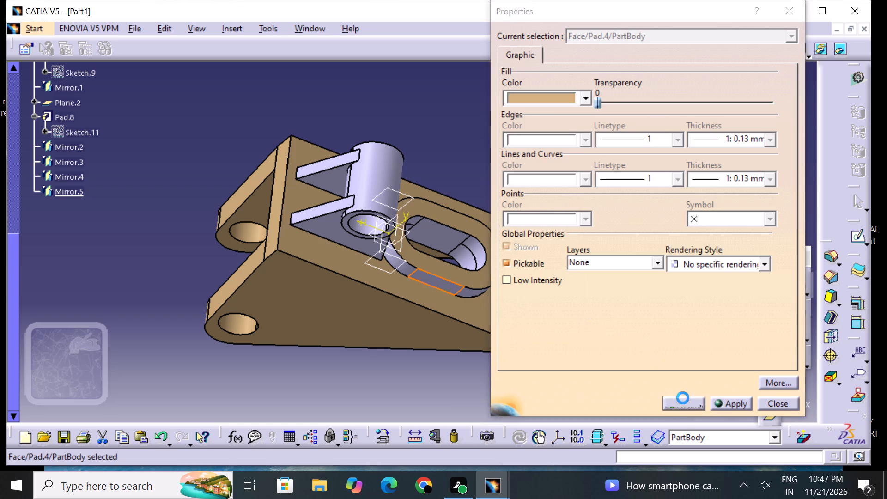
pyautogui.click(683, 397)
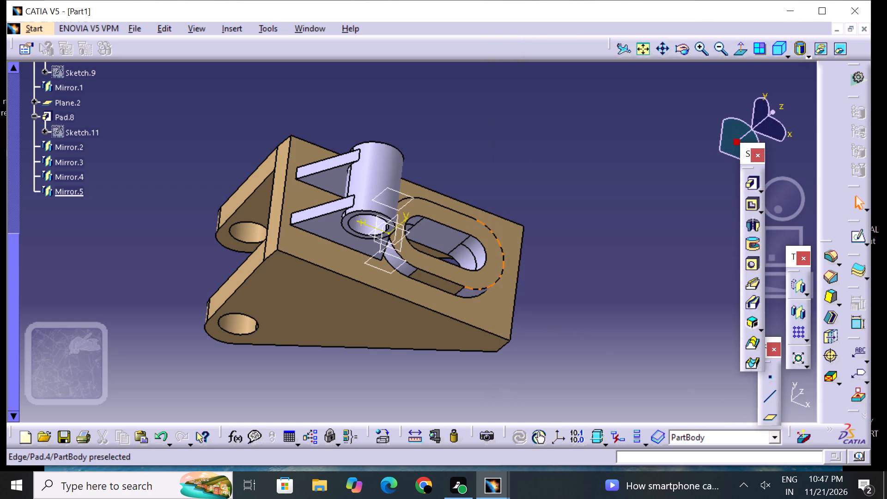
pyautogui.click(583, 287)
# Set the fill colour of the slotted boss's rounded outer end face, at the end away from the hollow cylinder, to tan.
pyautogui.moveTo(598, 293); pyautogui.dragTo(502, 266, button='middle')
pyautogui.moveTo(598, 293); pyautogui.dragTo(495, 264, button='right')
pyautogui.click(385, 246)
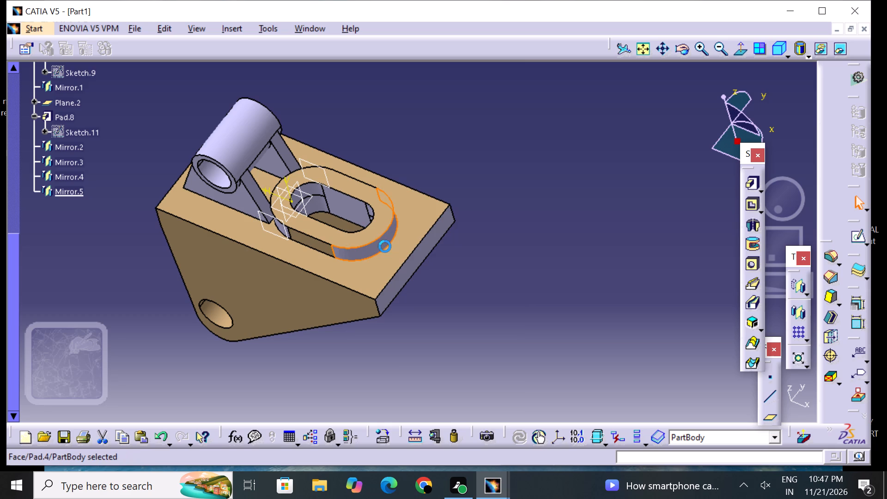
pyautogui.rightClick(385, 246)
pyautogui.click(414, 249)
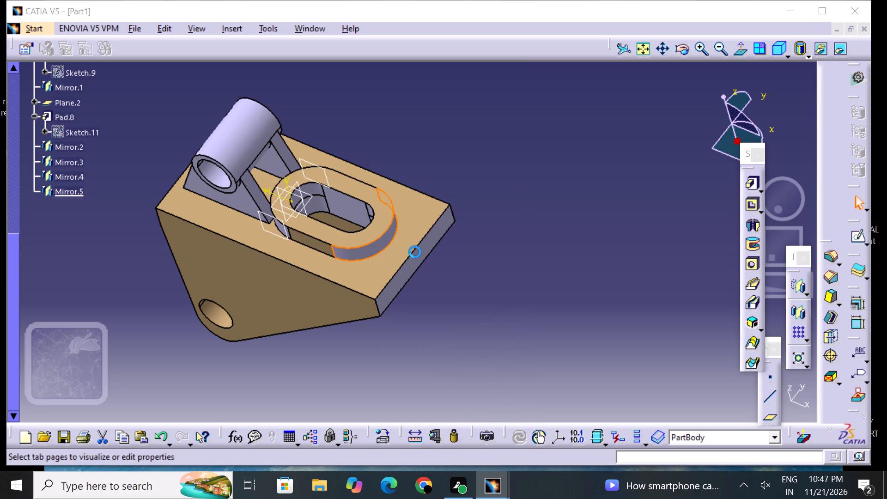
pyautogui.click(542, 96)
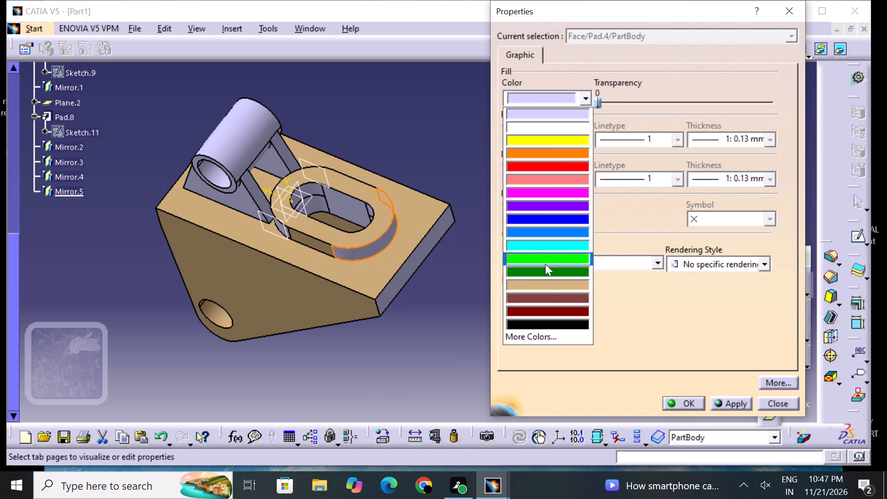
pyautogui.click(552, 286)
pyautogui.click(697, 396)
pyautogui.click(697, 401)
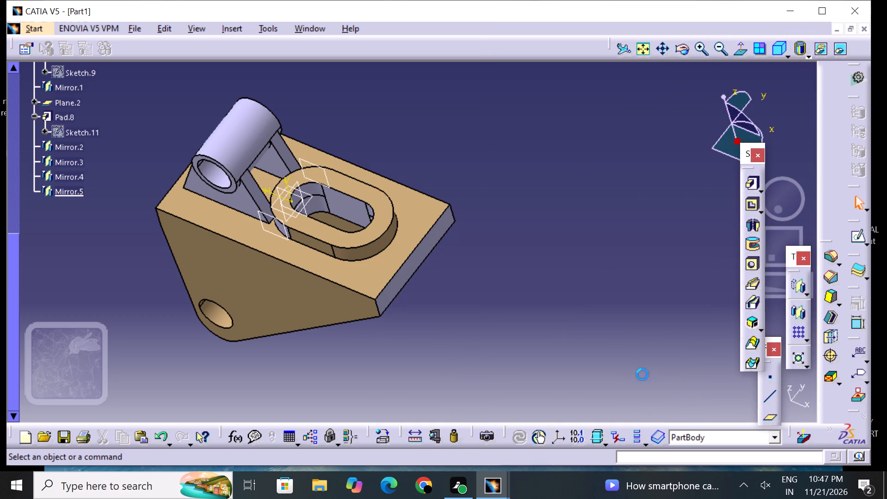
# Set the fill colour of the plate's narrow end face, at the end away from the hollow cylinder, to tan.
pyautogui.click(420, 255)
pyautogui.rightClick(418, 257)
pyautogui.click(447, 243)
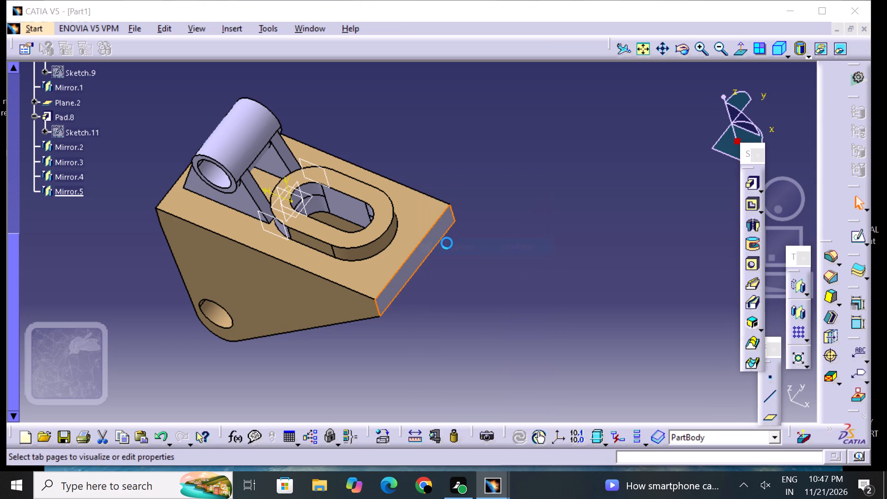
pyautogui.moveTo(544, 93); pyautogui.dragTo(546, 110)
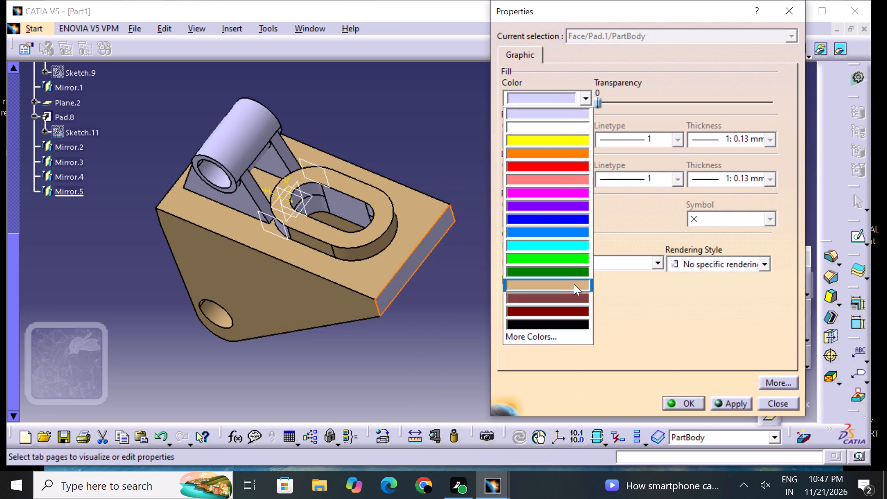
pyautogui.click(575, 284)
pyautogui.click(682, 403)
pyautogui.moveTo(572, 375); pyautogui.dragTo(559, 357)
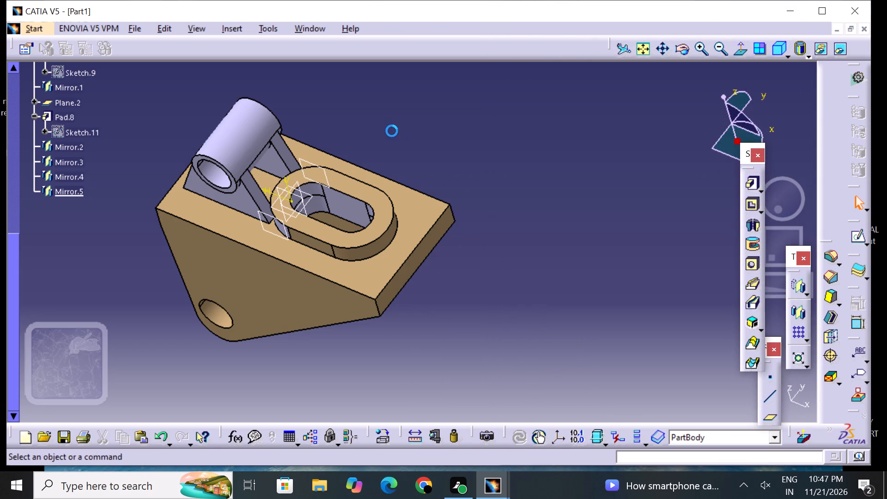
# Set the fill colour of the straight inner side face exposed inside the boss's slot to tan.
pyautogui.moveTo(388, 125); pyautogui.dragTo(458, 310, button='middle')
pyautogui.moveTo(387, 124); pyautogui.dragTo(458, 310, button='right')
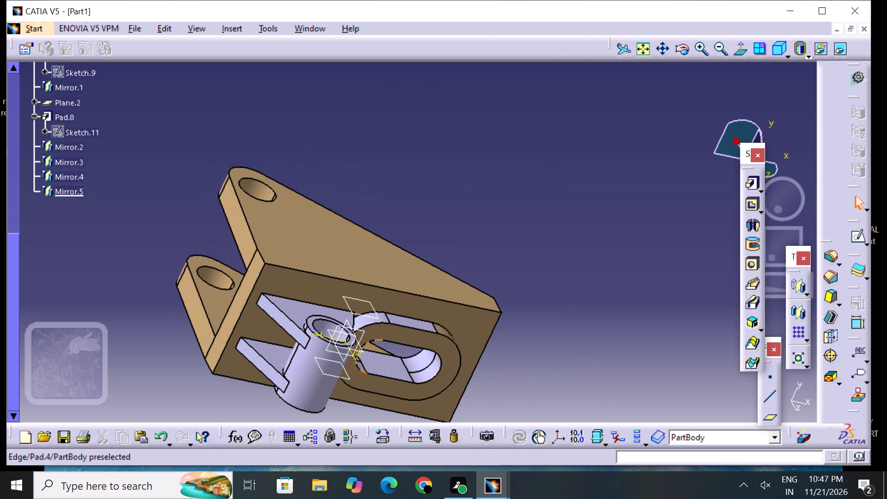
pyautogui.click(394, 368)
pyautogui.rightClick(394, 368)
pyautogui.click(447, 149)
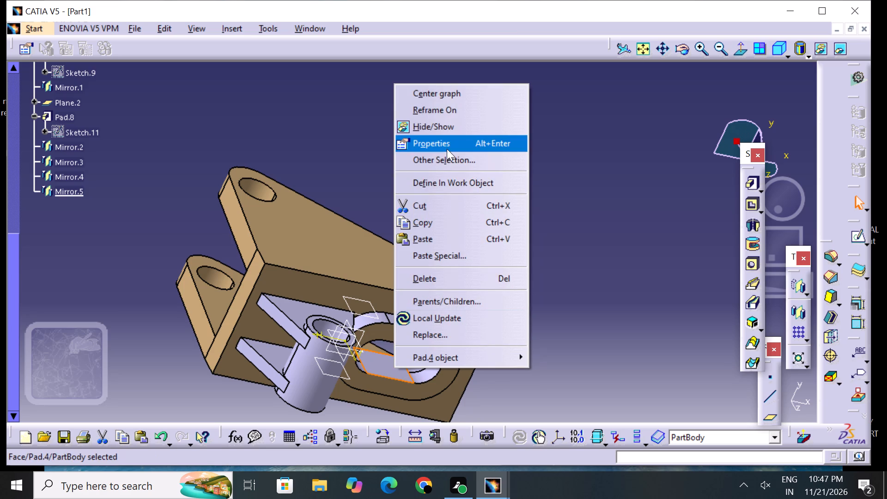
pyautogui.moveTo(527, 98); pyautogui.dragTo(527, 117)
pyautogui.moveTo(550, 283); pyautogui.dragTo(559, 296)
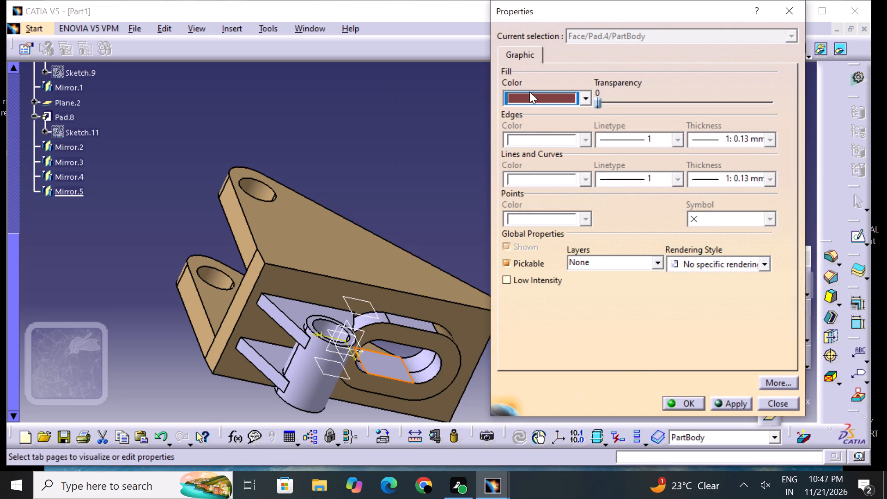
pyautogui.moveTo(535, 102); pyautogui.dragTo(547, 131)
pyautogui.click(571, 282)
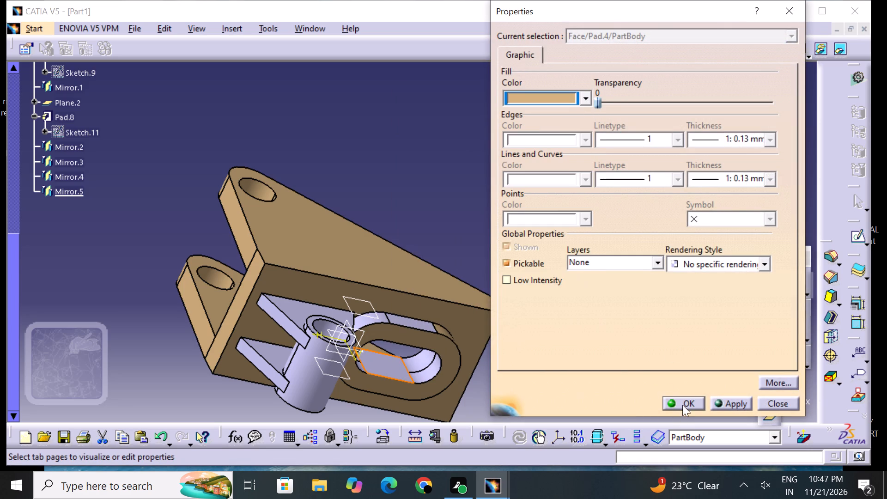
pyautogui.moveTo(684, 398); pyautogui.dragTo(677, 396)
pyautogui.moveTo(581, 373); pyautogui.dragTo(557, 368)
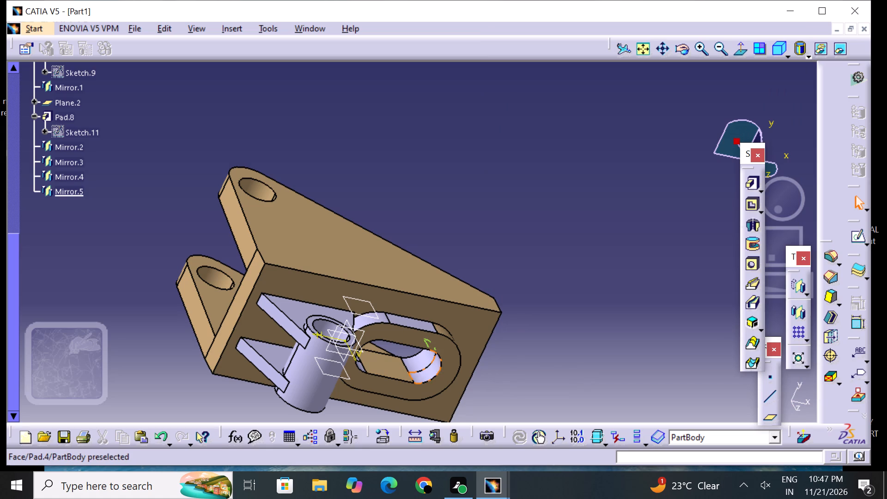
# Set the fill colour of the boss slot's rounded inner end face (Pad.4), at the end away from the hollow cylinder, to tan.
pyautogui.click(431, 371)
pyautogui.rightClick(433, 367)
pyautogui.click(463, 140)
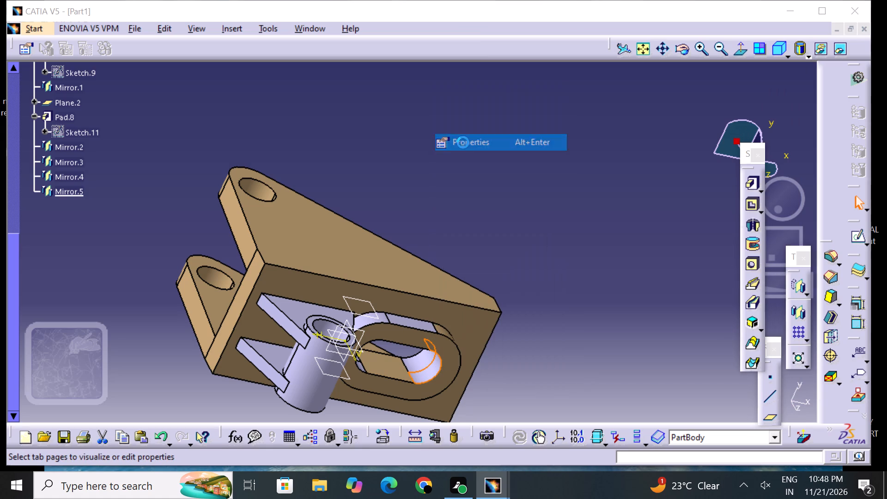
pyautogui.click(536, 102)
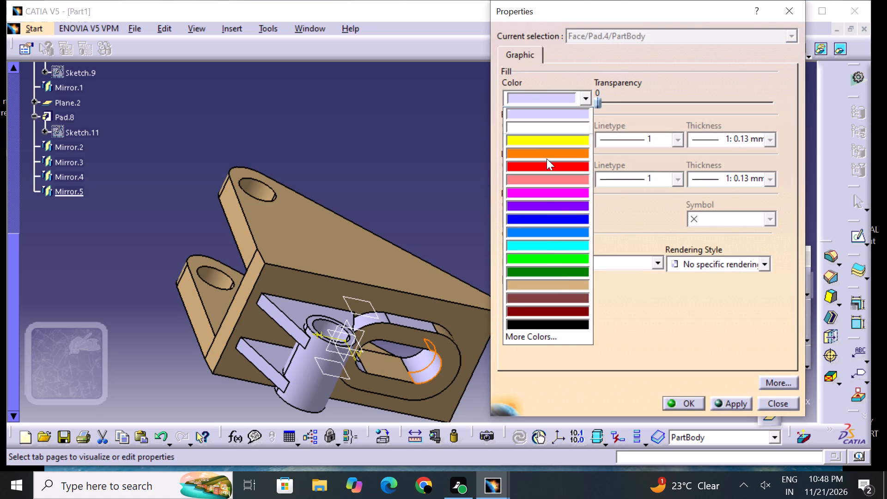
pyautogui.click(566, 289)
pyautogui.moveTo(697, 389); pyautogui.dragTo(697, 395)
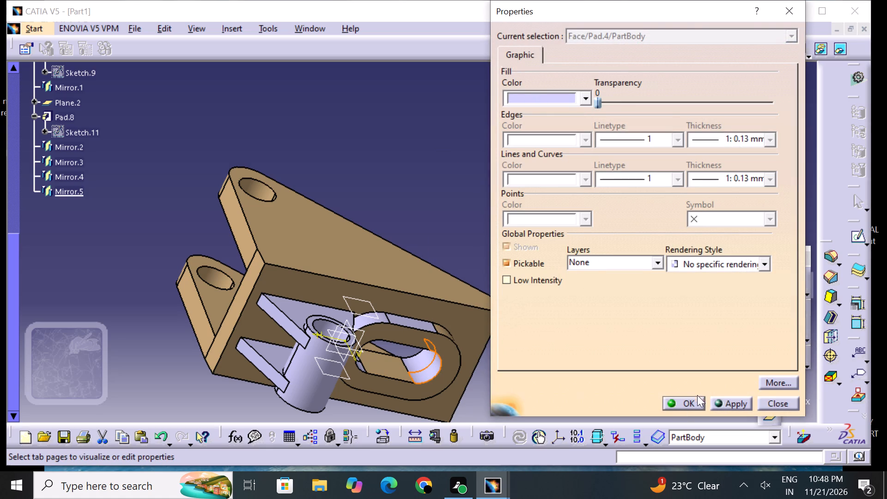
pyautogui.moveTo(697, 395); pyautogui.dragTo(696, 402)
pyautogui.click(696, 401)
pyautogui.click(634, 357)
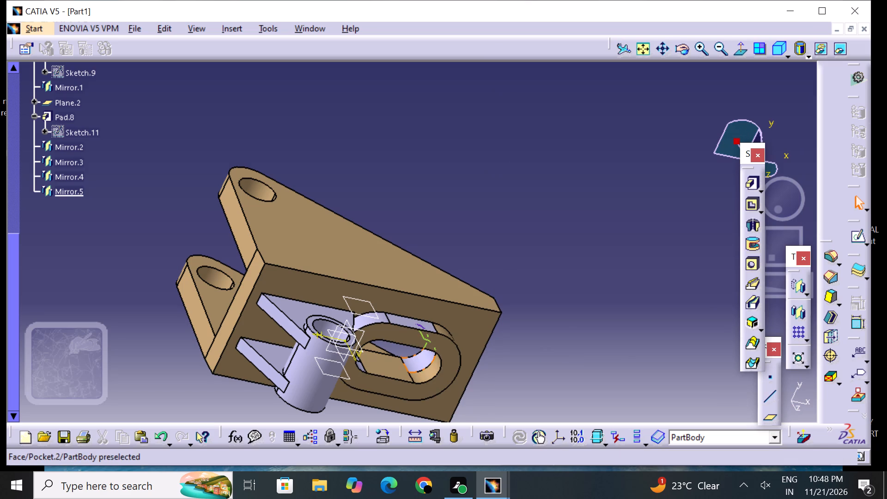
# Set the fill colour of the adjoining rounded Pocket.2 face, at the slot end away from the hollow cylinder, to dark red.
pyautogui.click(426, 355)
pyautogui.rightClick(427, 355)
pyautogui.click(474, 138)
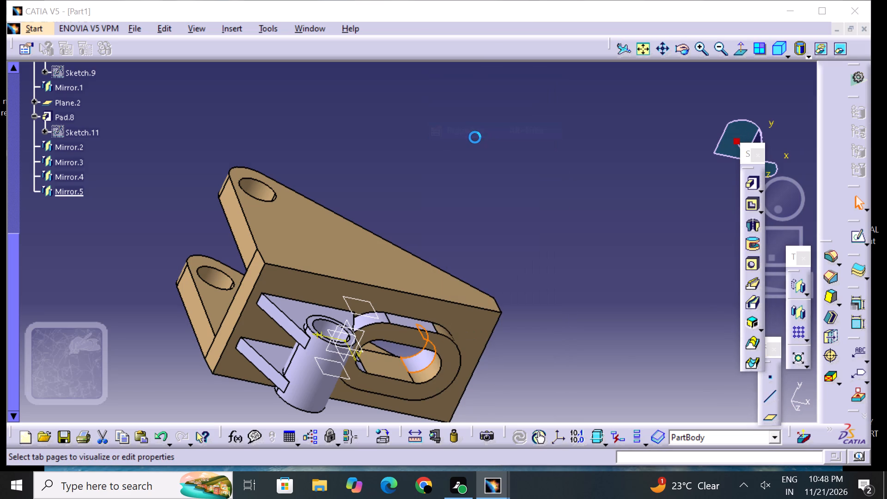
pyautogui.moveTo(539, 93); pyautogui.dragTo(554, 158)
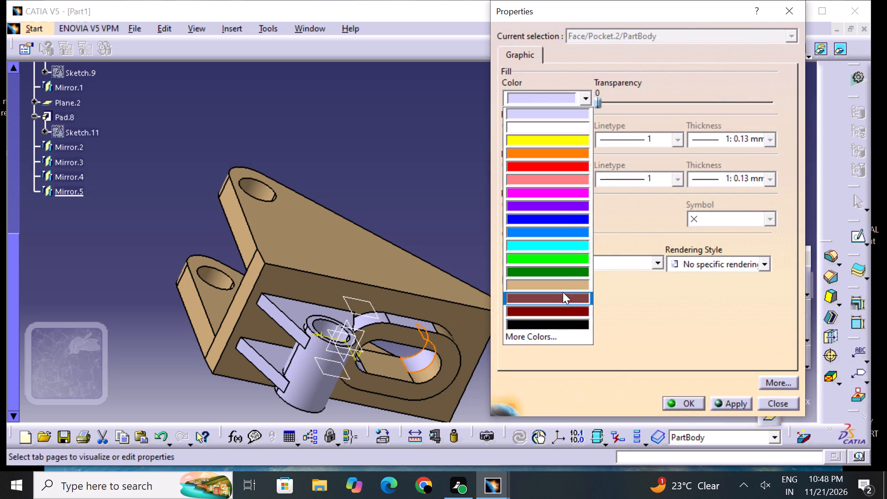
pyautogui.moveTo(560, 282); pyautogui.dragTo(562, 305)
pyautogui.moveTo(522, 101); pyautogui.dragTo(534, 159)
pyautogui.moveTo(573, 289); pyautogui.dragTo(576, 295)
pyautogui.click(683, 391)
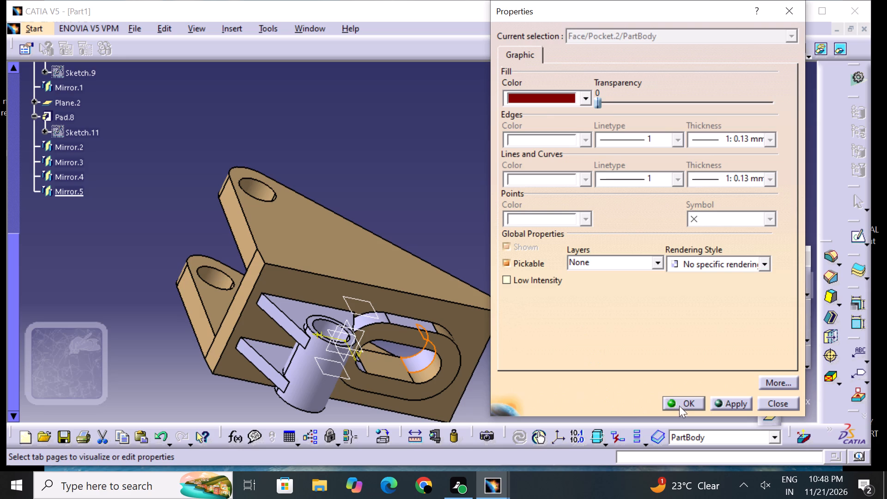
pyautogui.click(678, 407)
pyautogui.moveTo(623, 389); pyautogui.dragTo(601, 389)
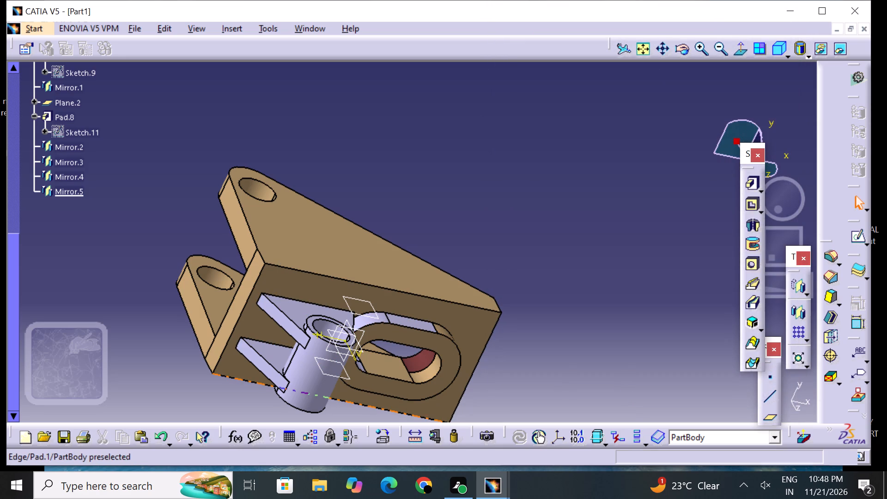
# Set the fill colour of the opposite straight inner side face of the boss's slot to tan.
pyautogui.moveTo(339, 396); pyautogui.dragTo(395, 207, button='middle')
pyautogui.moveTo(340, 394); pyautogui.dragTo(396, 206, button='right')
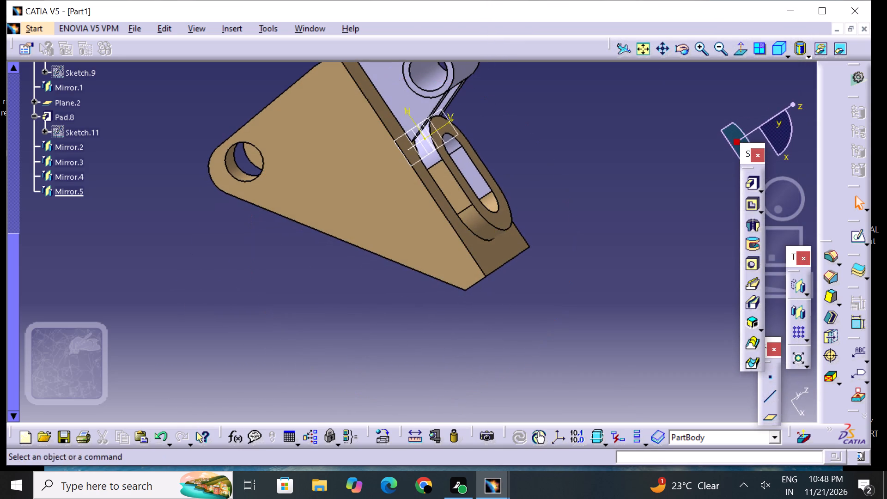
pyautogui.moveTo(484, 162); pyautogui.dragTo(440, 210, button='middle')
pyautogui.moveTo(484, 162); pyautogui.dragTo(440, 210, button='right')
pyautogui.click(438, 216)
pyautogui.rightClick(438, 216)
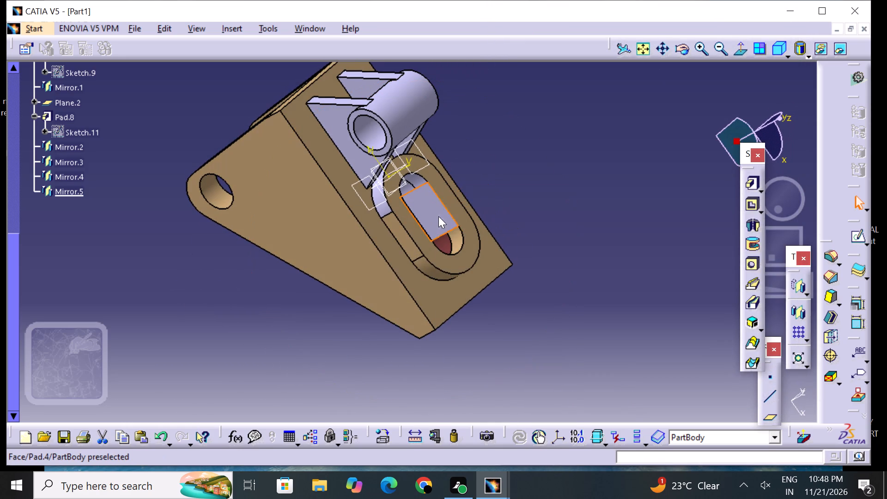
pyautogui.click(495, 254)
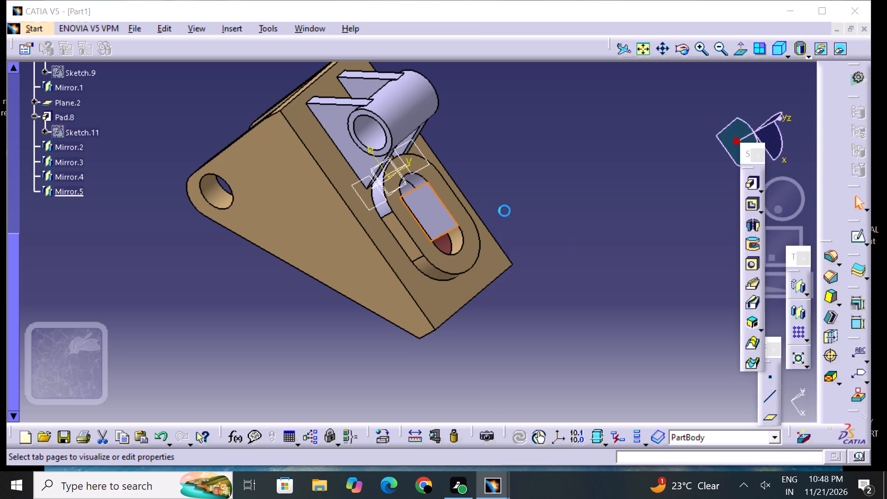
pyautogui.click(559, 105)
pyautogui.click(569, 285)
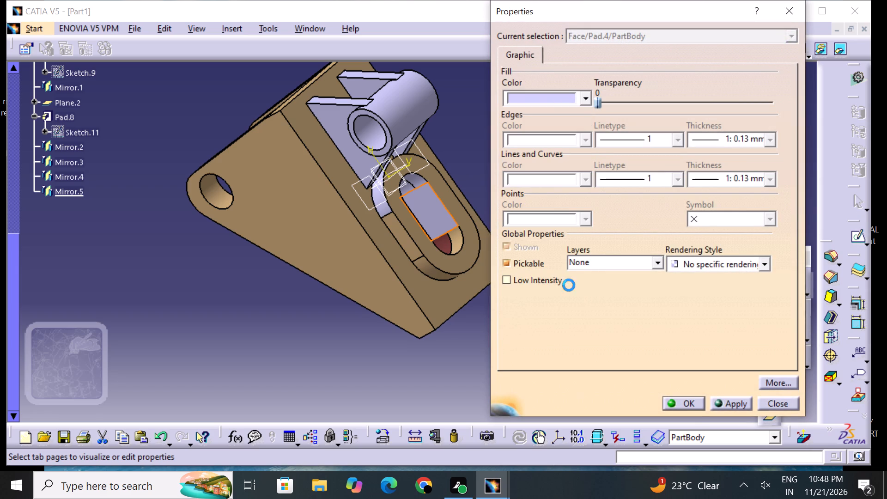
pyautogui.click(692, 409)
pyautogui.moveTo(592, 354); pyautogui.dragTo(592, 341)
# Set the fill colour of the slot's rounded Pocket.2 face, at the end nearest the hollow cylinder, to tan.
pyautogui.moveTo(562, 273); pyautogui.dragTo(474, 285, button='middle')
pyautogui.moveTo(561, 272); pyautogui.dragTo(474, 285, button='right')
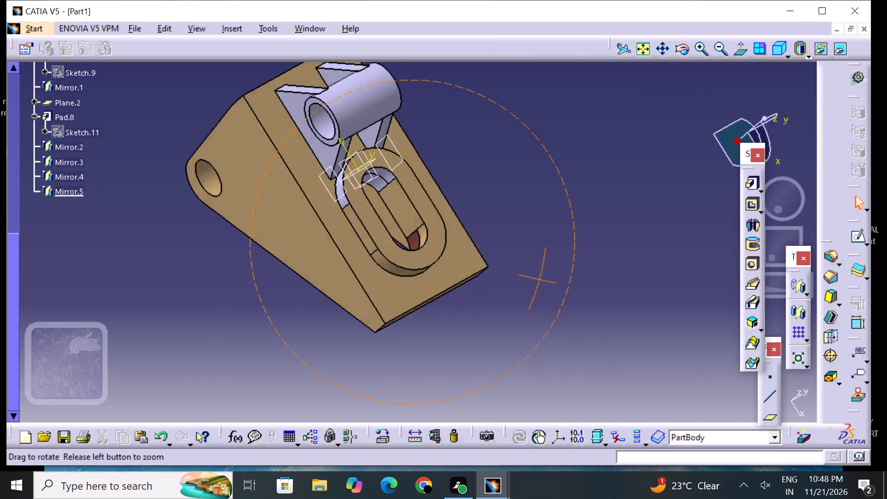
pyautogui.moveTo(474, 285); pyautogui.dragTo(461, 287, button='middle')
pyautogui.moveTo(474, 285); pyautogui.dragTo(461, 287, button='right')
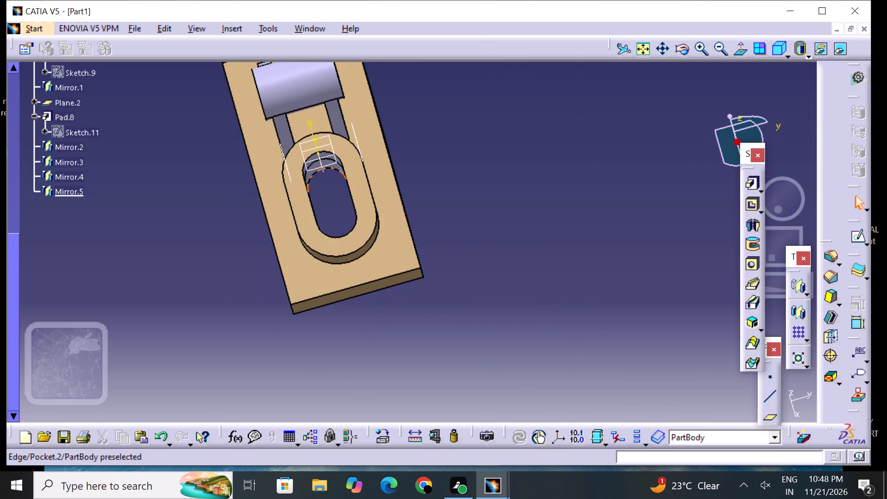
pyautogui.moveTo(359, 334); pyautogui.dragTo(320, 251, button='middle')
pyautogui.moveTo(360, 333); pyautogui.dragTo(320, 251, button='right')
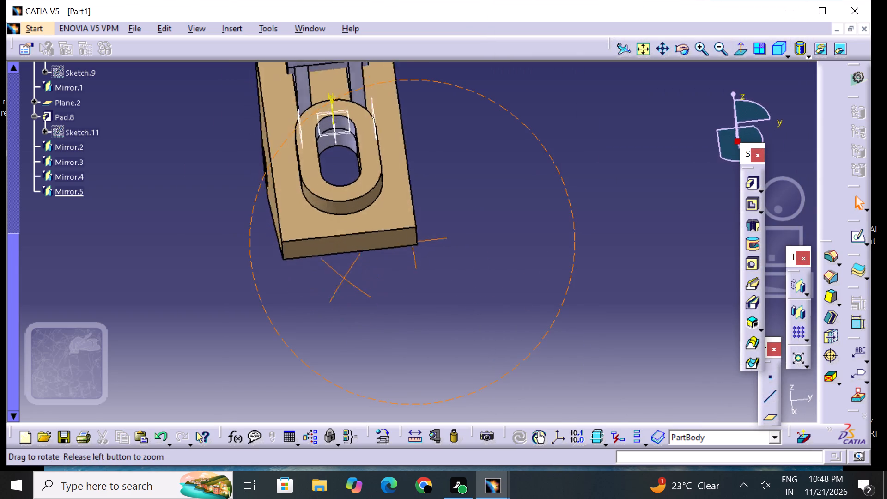
pyautogui.moveTo(320, 251); pyautogui.dragTo(316, 244, button='middle')
pyautogui.moveTo(320, 251); pyautogui.dragTo(316, 244, button='right')
pyautogui.moveTo(324, 230); pyautogui.dragTo(302, 447, button='middle')
pyautogui.click(318, 343)
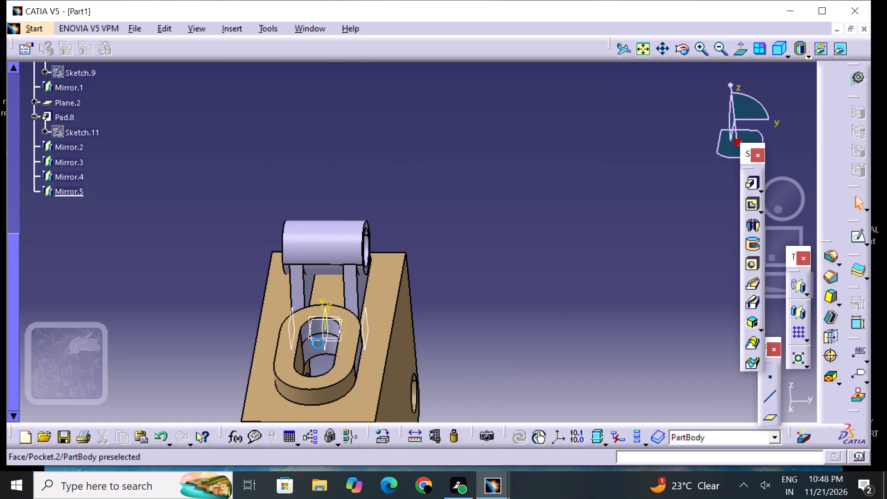
pyautogui.rightClick(318, 349)
pyautogui.click(384, 126)
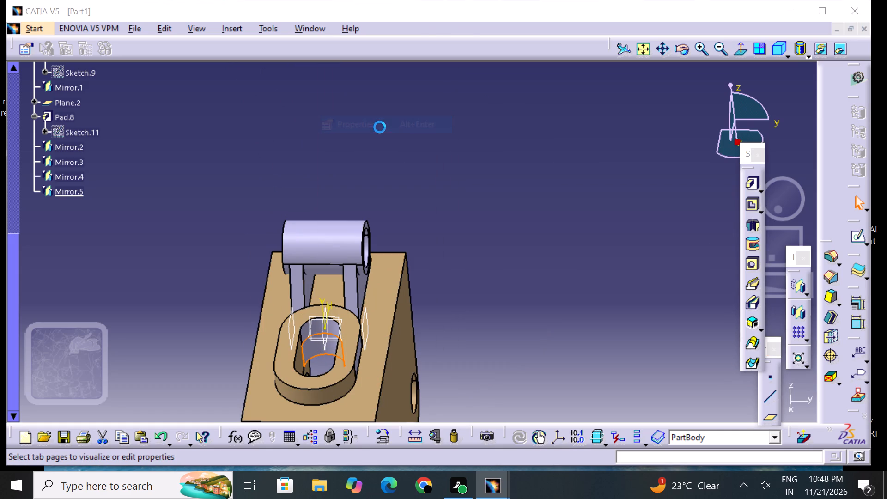
pyautogui.moveTo(534, 100); pyautogui.dragTo(537, 114)
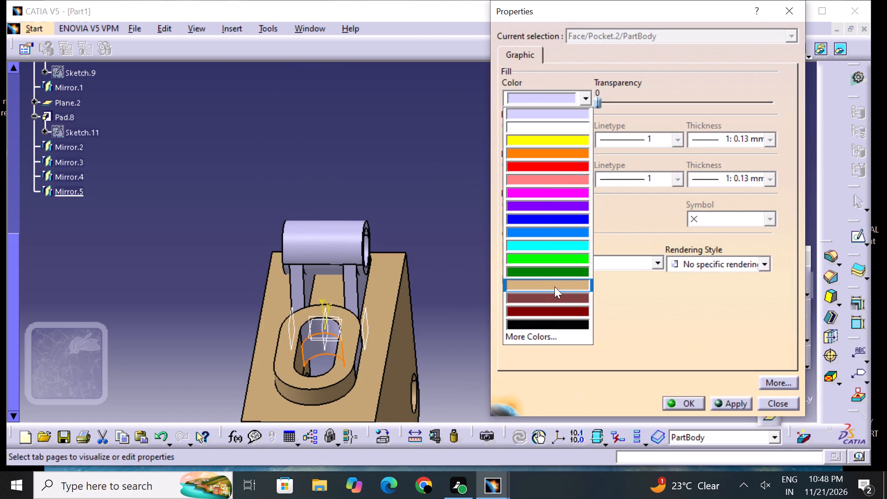
pyautogui.moveTo(557, 286); pyautogui.dragTo(560, 291)
pyautogui.click(688, 406)
pyautogui.click(637, 367)
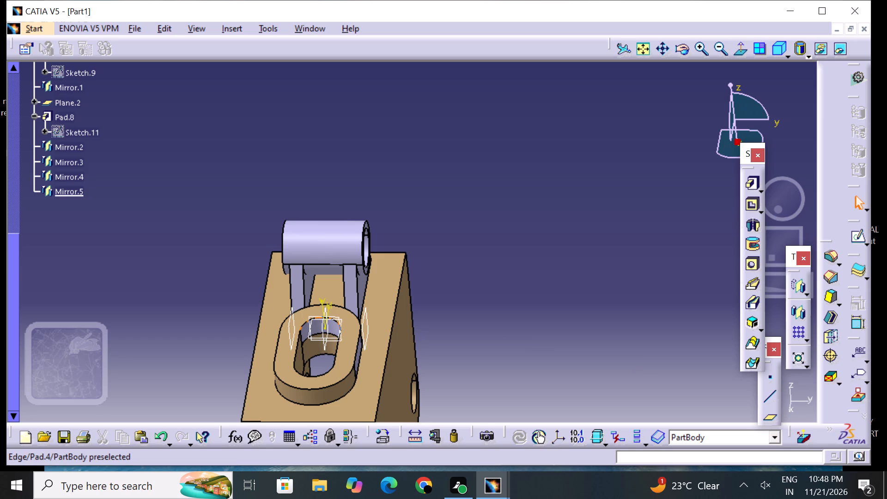
# Set the fill colour of the boss slot's rounded inner end face (Pad.4), at the end nearest the hollow cylinder, to tan.
pyautogui.moveTo(463, 307); pyautogui.dragTo(523, 239, button='middle')
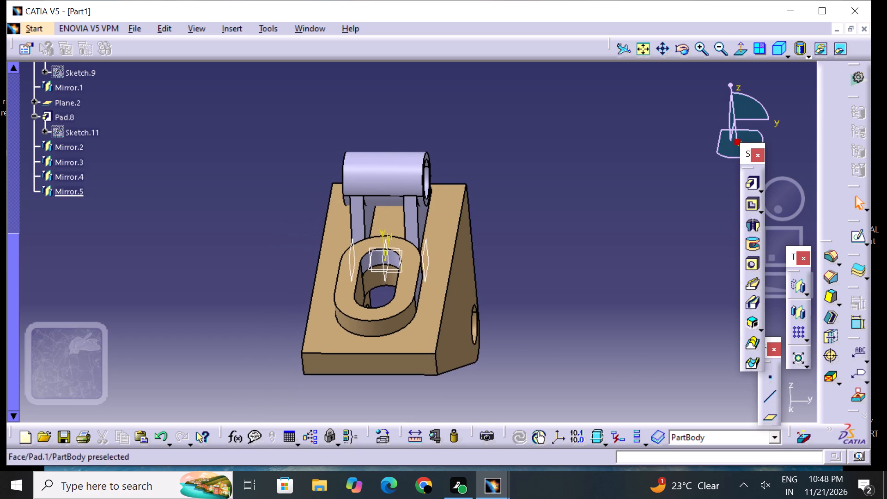
pyautogui.click(365, 262)
pyautogui.rightClick(365, 262)
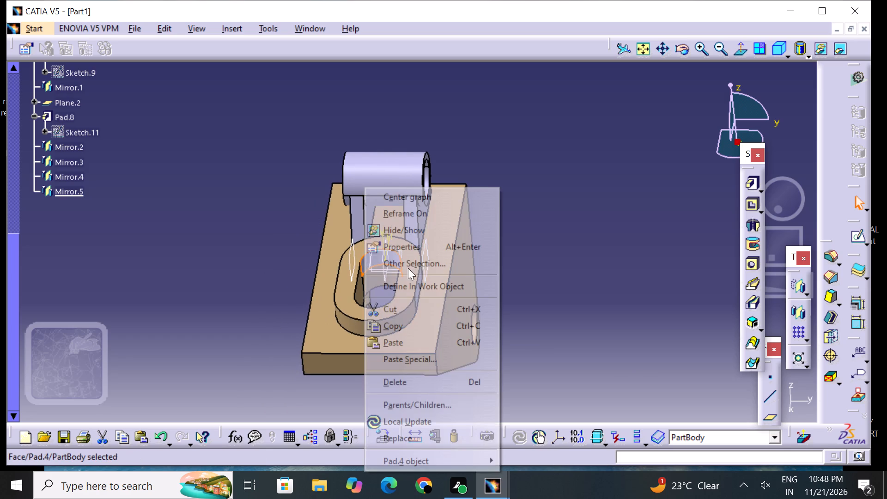
pyautogui.click(431, 250)
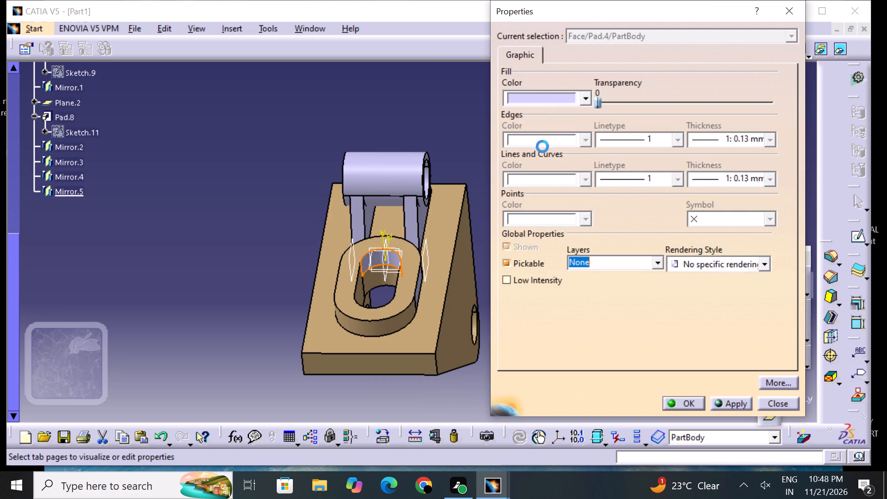
pyautogui.click(561, 96)
pyautogui.click(566, 282)
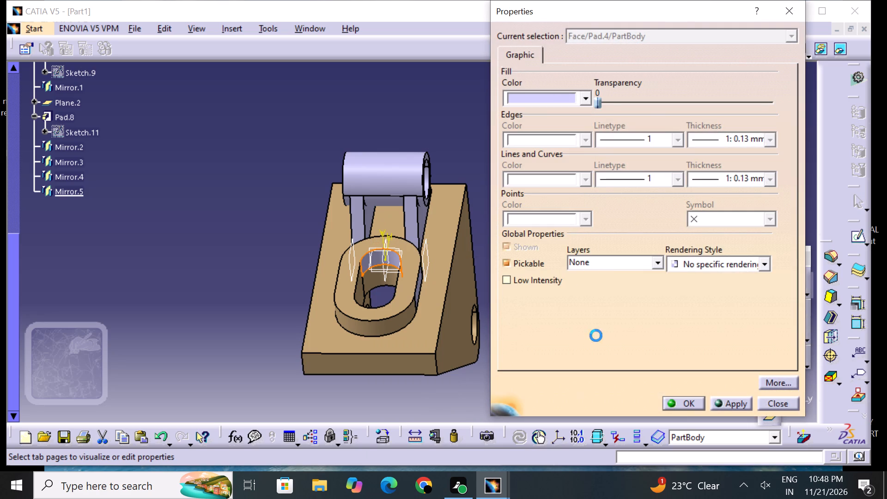
pyautogui.click(693, 403)
pyautogui.click(644, 342)
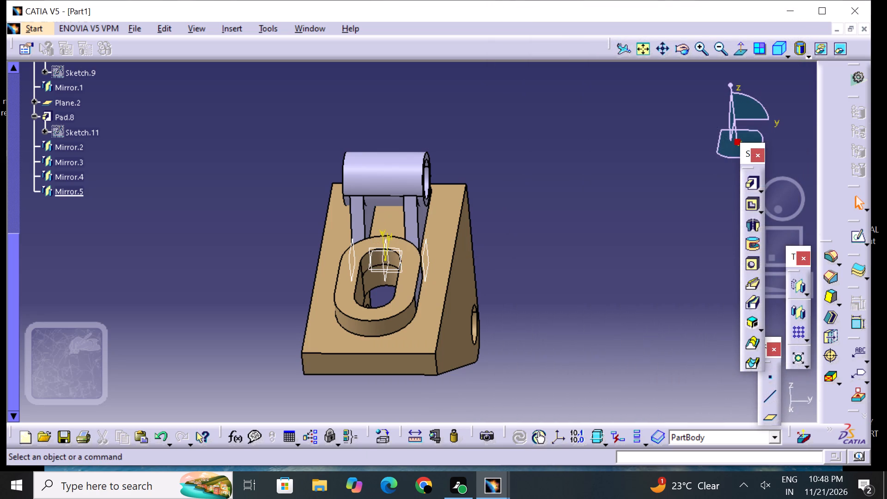
# Set the fill colour of the hollow cylinder's outer curved face to tan.
pyautogui.click(398, 169)
pyautogui.rightClick(398, 170)
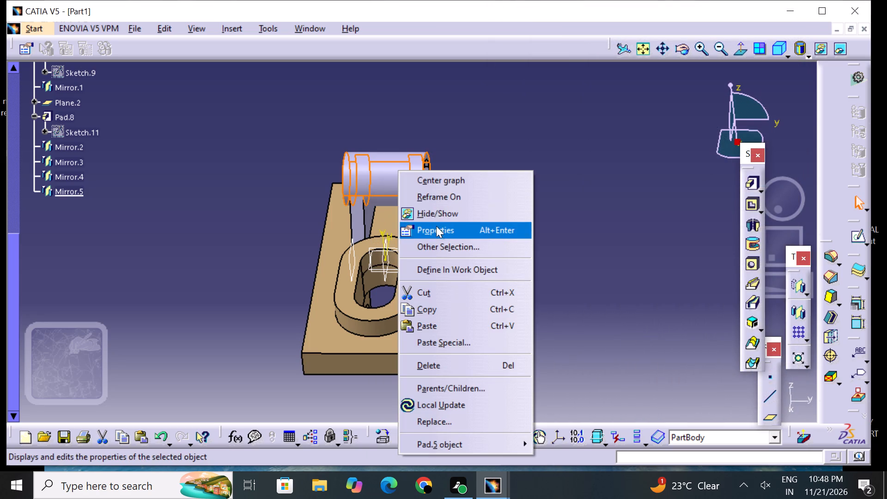
pyautogui.click(440, 228)
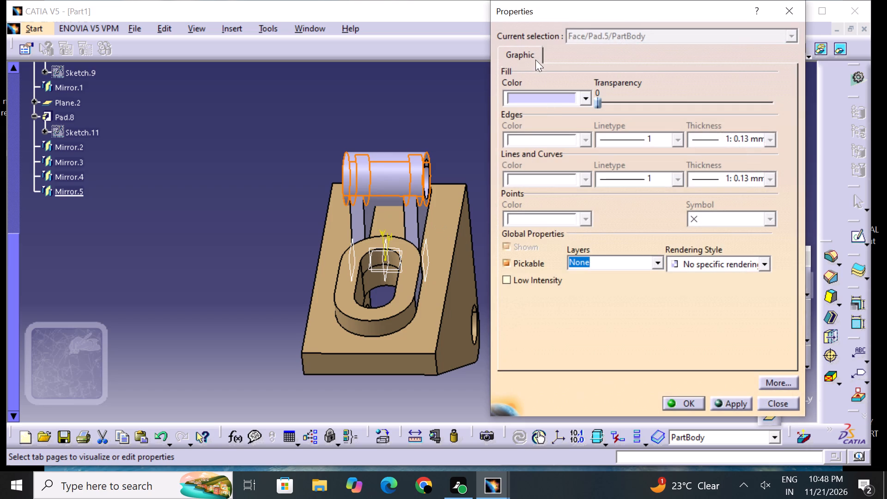
pyautogui.moveTo(549, 100); pyautogui.dragTo(553, 111)
pyautogui.click(571, 280)
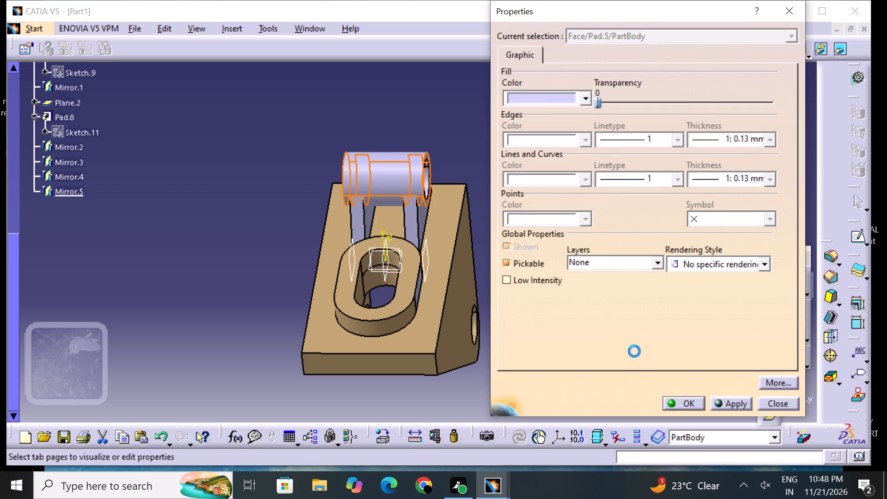
pyautogui.click(682, 401)
pyautogui.click(659, 390)
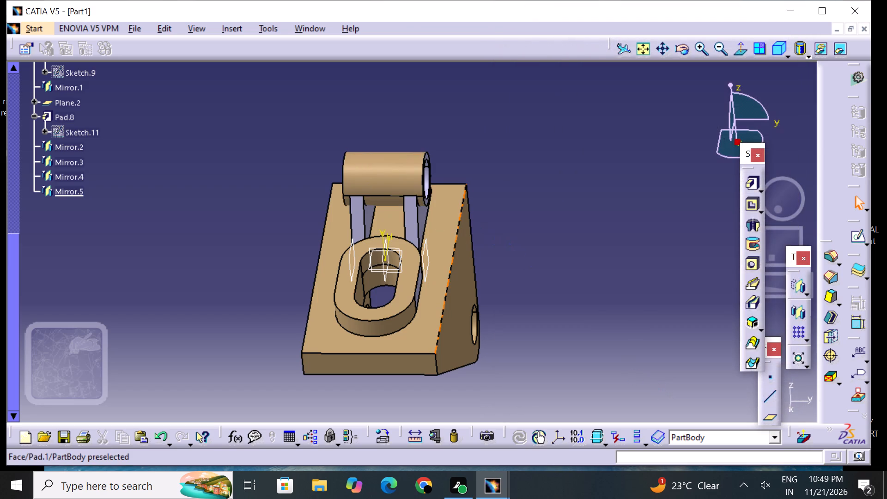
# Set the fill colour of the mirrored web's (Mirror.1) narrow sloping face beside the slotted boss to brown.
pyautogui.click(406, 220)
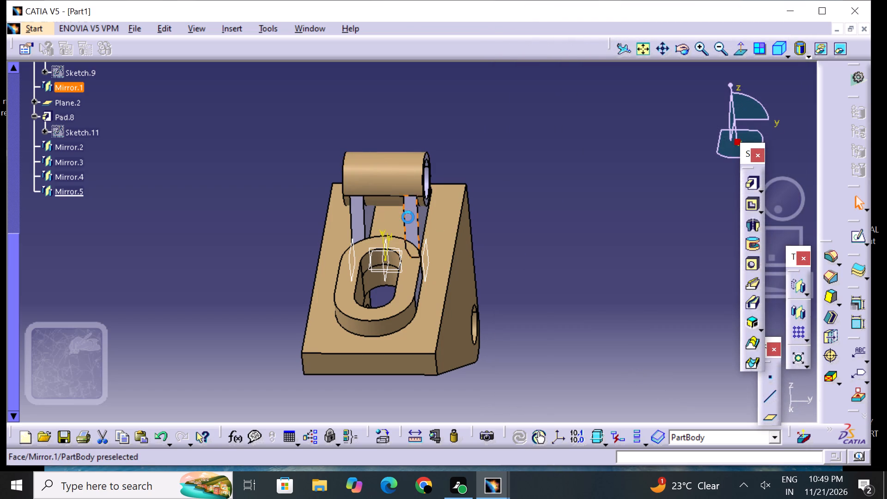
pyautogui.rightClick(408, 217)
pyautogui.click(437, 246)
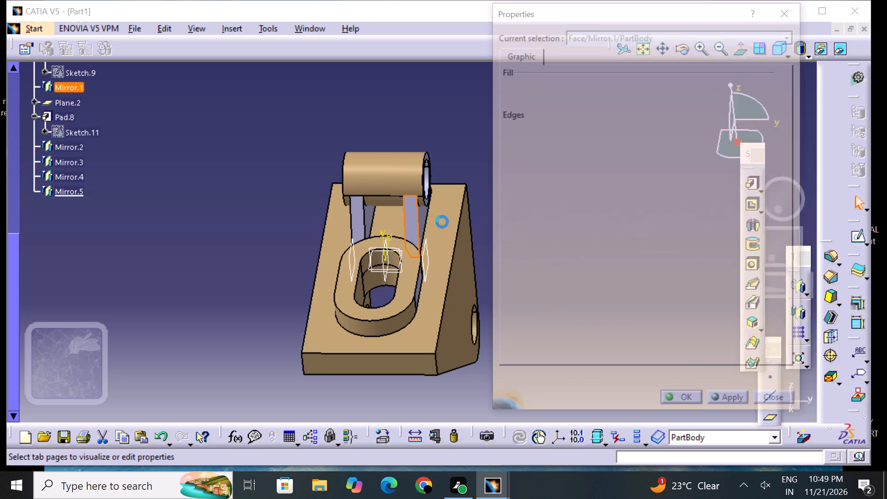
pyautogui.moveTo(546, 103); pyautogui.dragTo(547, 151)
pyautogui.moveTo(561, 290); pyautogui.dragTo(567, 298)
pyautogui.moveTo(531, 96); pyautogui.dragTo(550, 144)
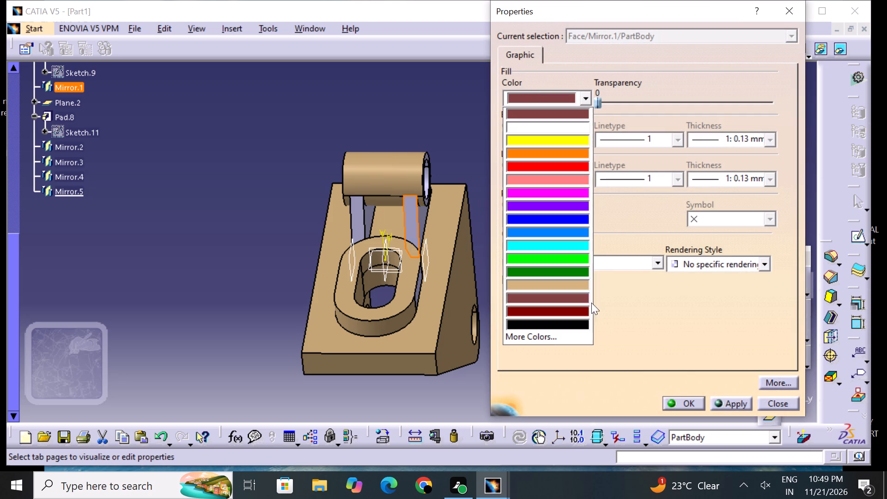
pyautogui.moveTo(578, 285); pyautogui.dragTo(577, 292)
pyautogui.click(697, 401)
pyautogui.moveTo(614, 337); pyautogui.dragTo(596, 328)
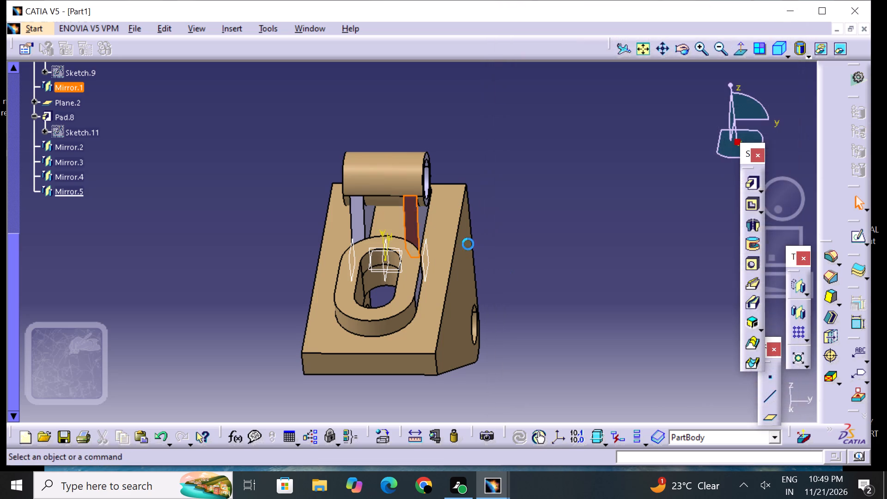
# Set the fill colour of the other web's narrow sloping face (Pad.6), on the side facing the slotted boss, to tan.
pyautogui.click(358, 219)
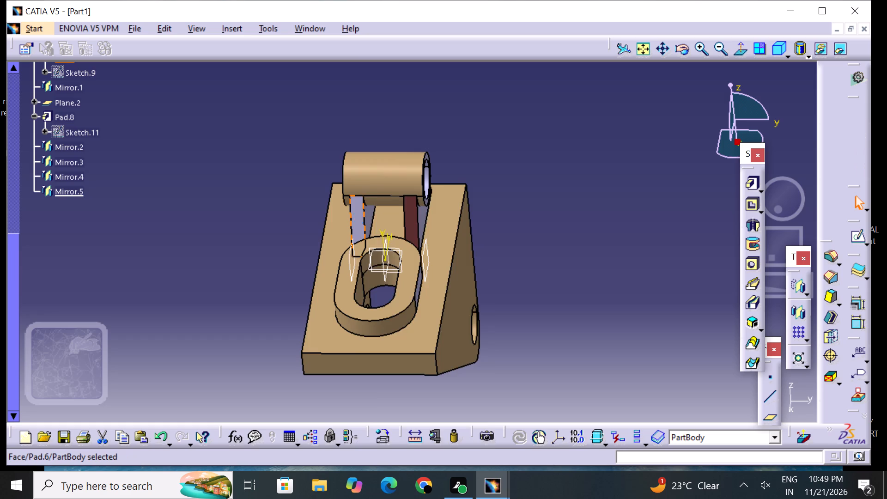
pyautogui.rightClick(357, 220)
pyautogui.click(405, 251)
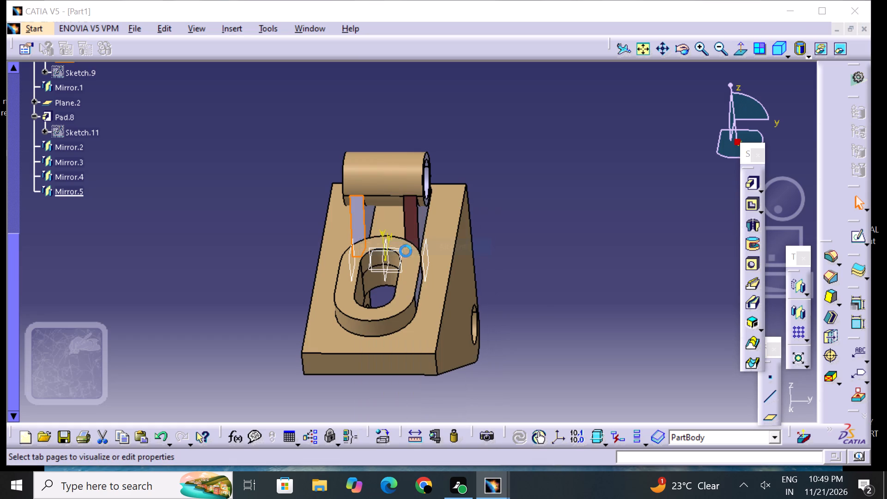
pyautogui.moveTo(525, 92); pyautogui.dragTo(537, 139)
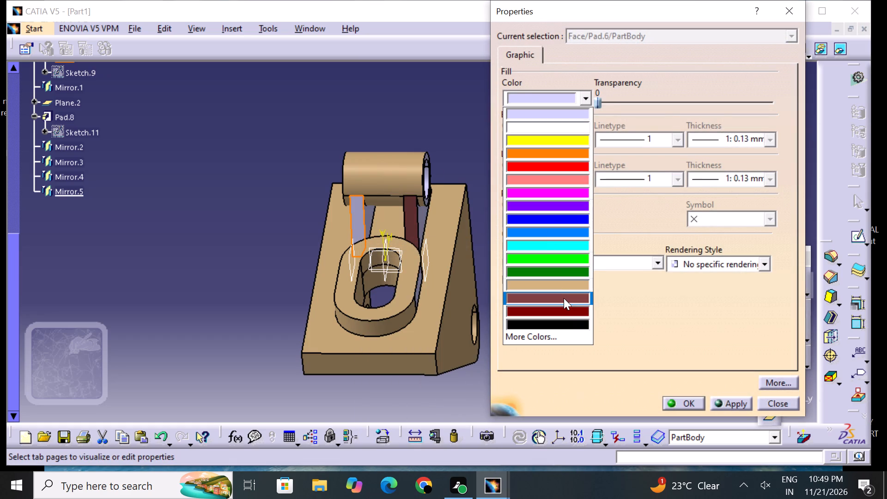
pyautogui.moveTo(573, 284); pyautogui.dragTo(576, 299)
pyautogui.moveTo(555, 100); pyautogui.dragTo(563, 150)
pyautogui.click(577, 280)
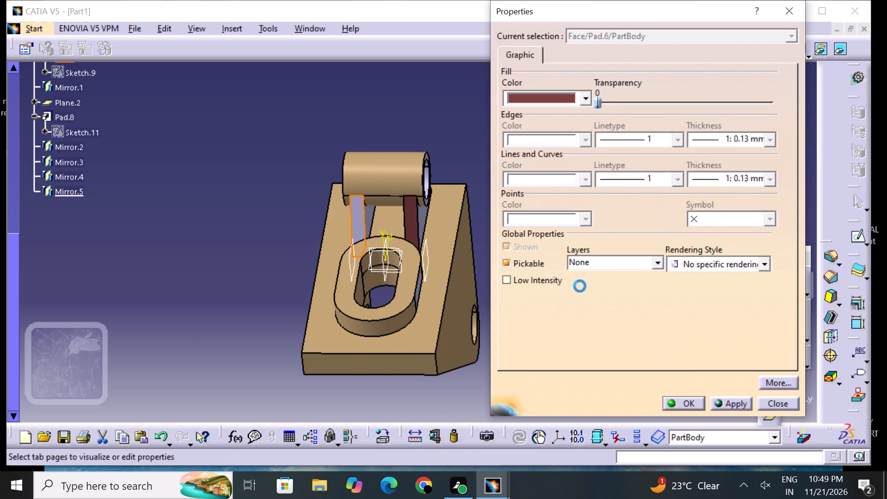
pyautogui.click(692, 408)
pyautogui.moveTo(637, 323); pyautogui.dragTo(626, 311)
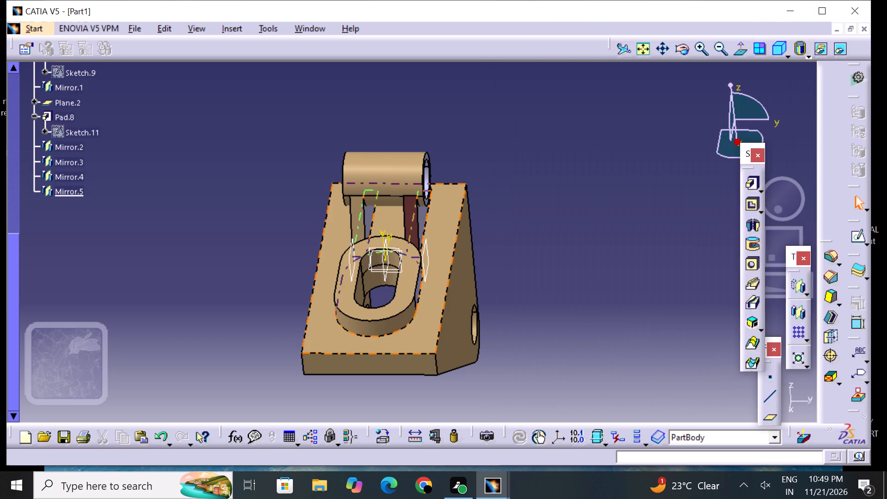
# Set the fill colour of the mirrored web's (Mirror.1) narrow sloping face beside the slotted boss to tan.
pyautogui.click(407, 216)
pyautogui.rightClick(411, 215)
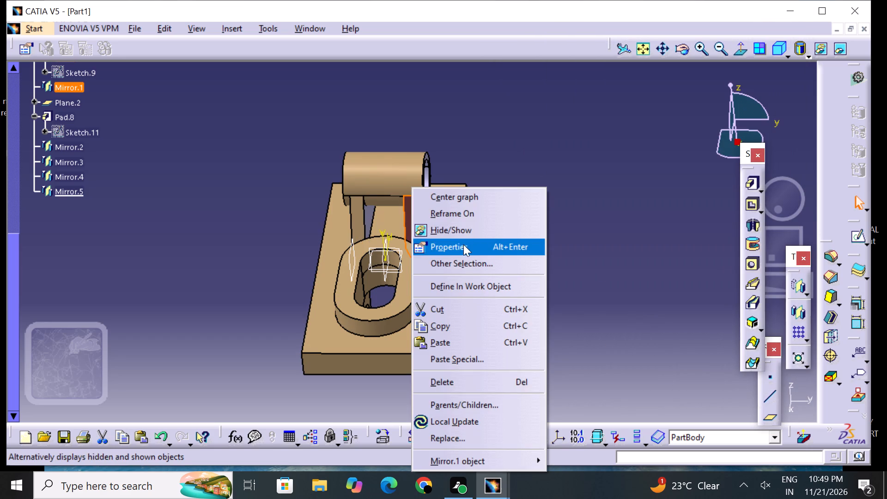
pyautogui.click(465, 244)
pyautogui.moveTo(541, 96); pyautogui.dragTo(542, 112)
pyautogui.moveTo(566, 287); pyautogui.dragTo(572, 289)
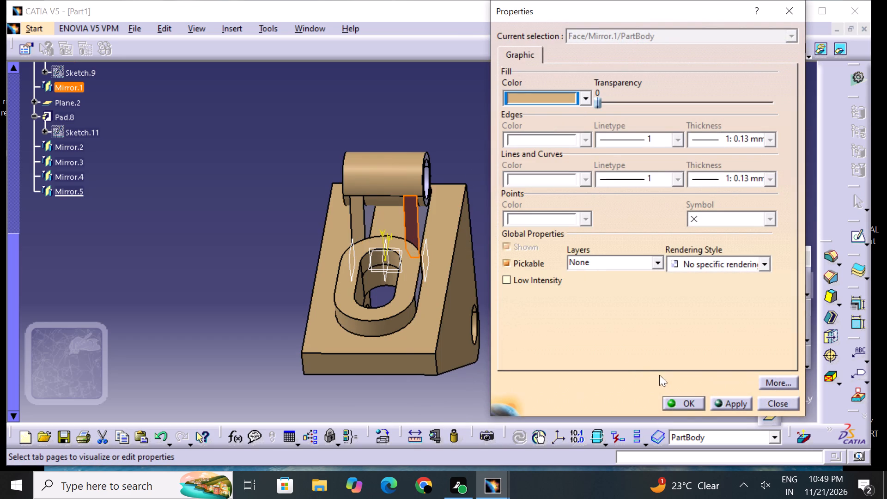
pyautogui.moveTo(697, 406); pyautogui.dragTo(693, 402)
pyautogui.click(584, 357)
# Set the fill colour of the web's broad outer side face (Pad.5) beneath the hollow cylinder to tan.
pyautogui.moveTo(593, 313); pyautogui.dragTo(476, 341, button='middle')
pyautogui.moveTo(591, 316); pyautogui.dragTo(476, 341, button='right')
pyautogui.click(441, 231)
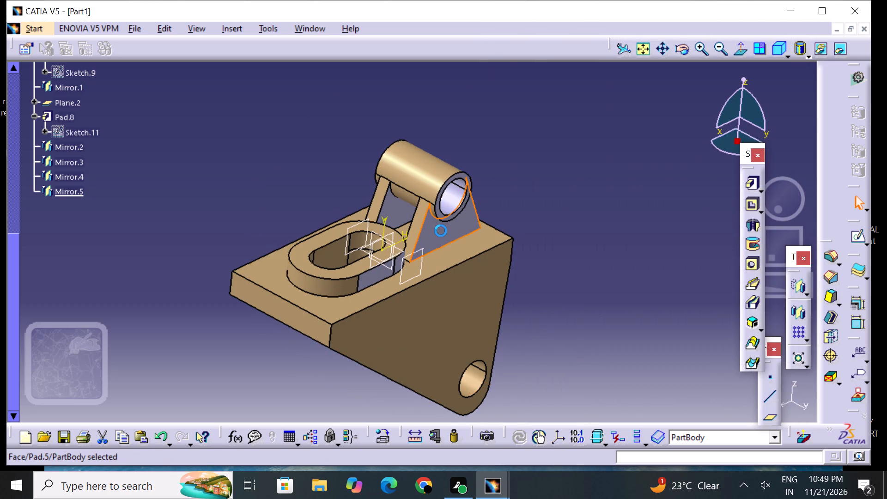
pyautogui.rightClick(441, 231)
pyautogui.click(473, 250)
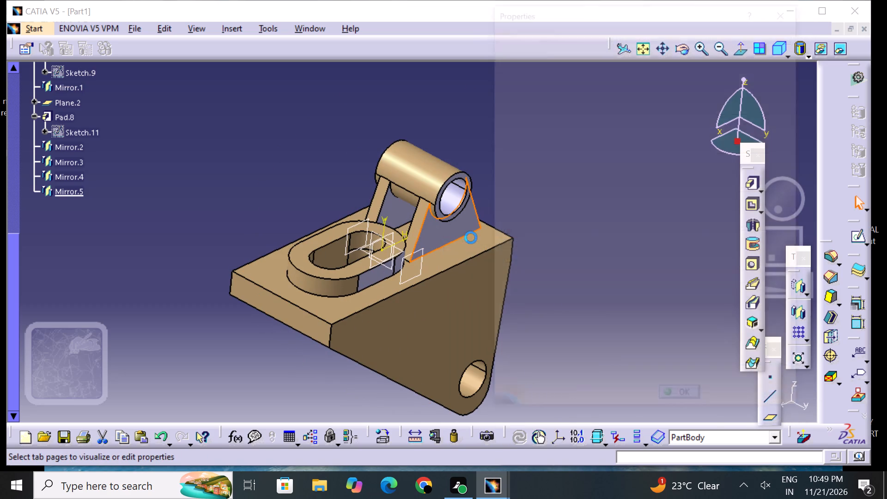
pyautogui.click(536, 103)
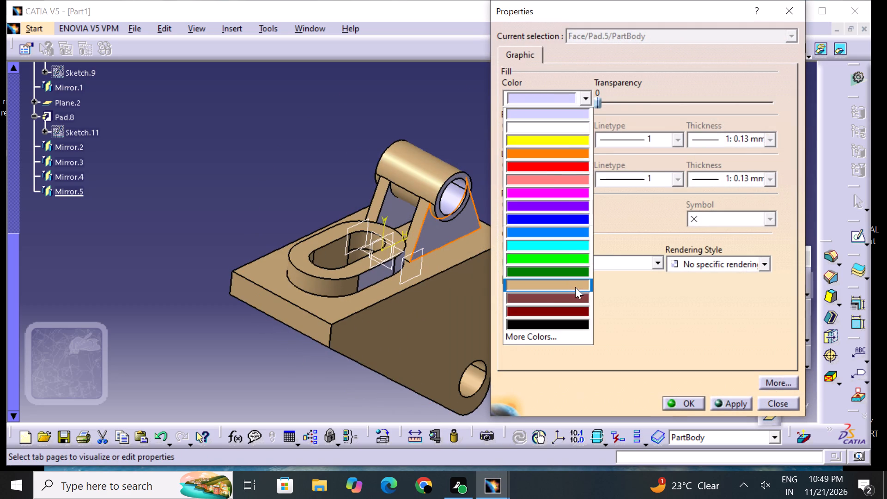
pyautogui.click(576, 287)
pyautogui.click(685, 399)
pyautogui.click(647, 378)
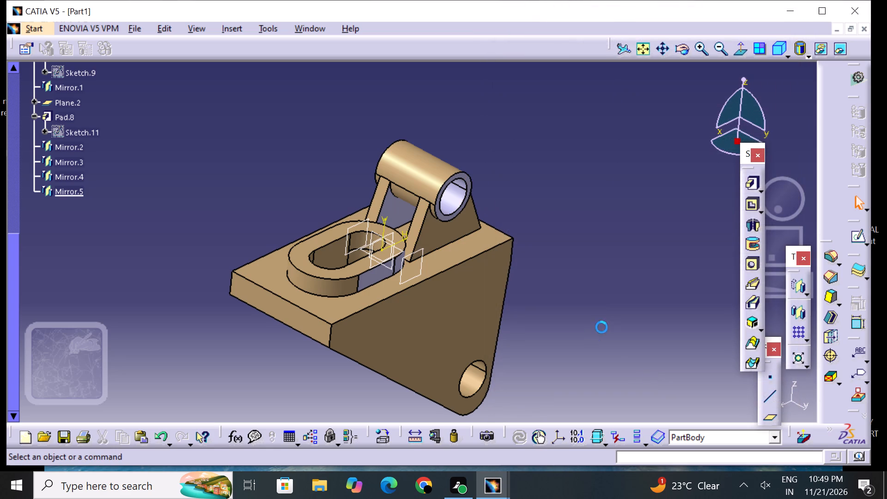
# Set the fill colour of the slotted boss's flat outer side face (Pad.4) to tan.
pyautogui.moveTo(604, 314); pyautogui.dragTo(444, 314, button='middle')
pyautogui.moveTo(604, 314); pyautogui.dragTo(444, 314, button='right')
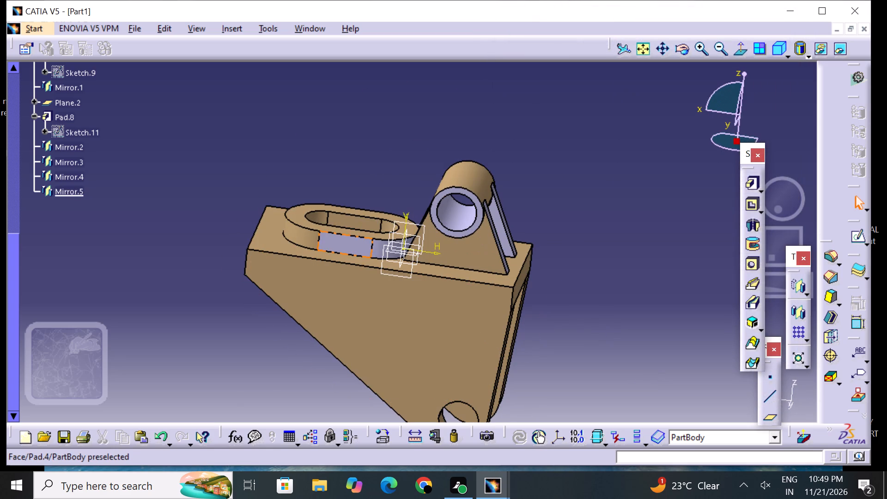
pyautogui.click(354, 249)
pyautogui.rightClick(354, 249)
pyautogui.click(371, 245)
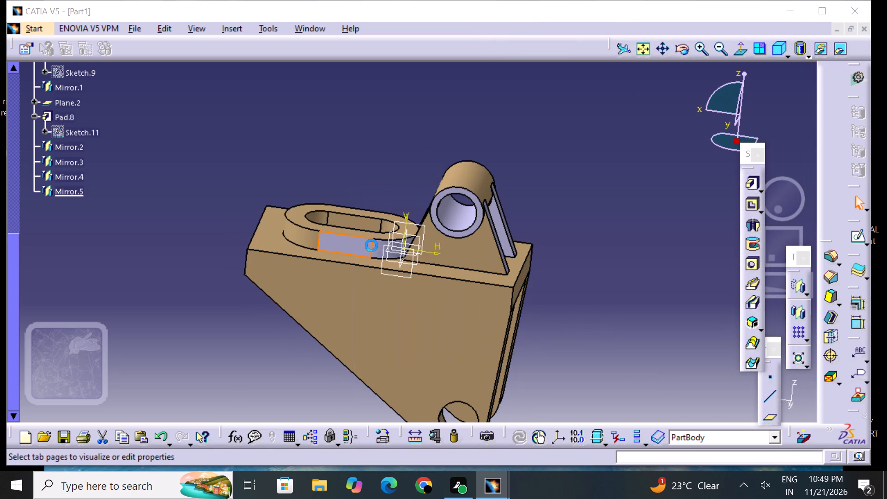
pyautogui.moveTo(547, 97); pyautogui.dragTo(548, 101)
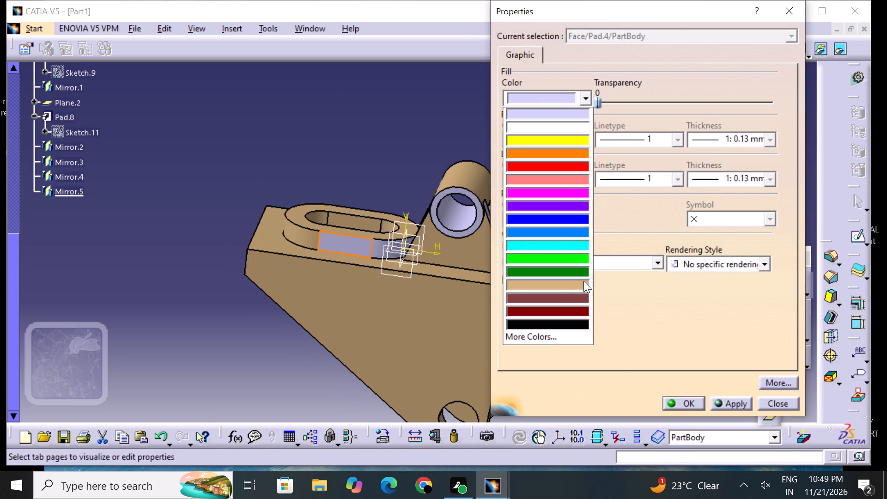
pyautogui.moveTo(576, 285); pyautogui.dragTo(576, 292)
pyautogui.click(543, 88)
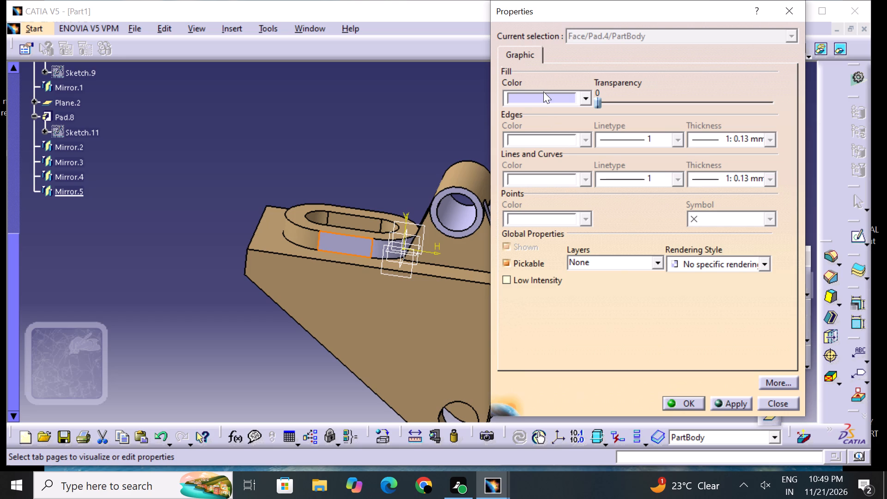
pyautogui.moveTo(543, 91); pyautogui.dragTo(546, 100)
pyautogui.moveTo(572, 280); pyautogui.dragTo(574, 288)
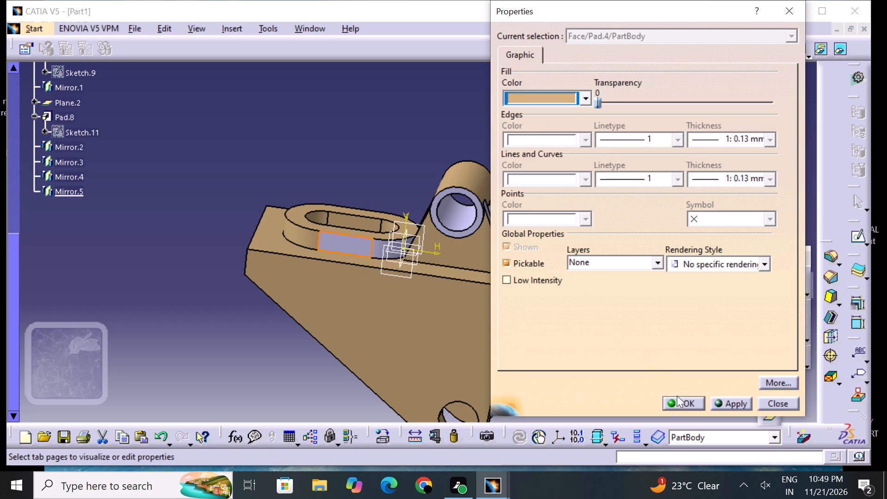
pyautogui.click(683, 398)
pyautogui.click(681, 375)
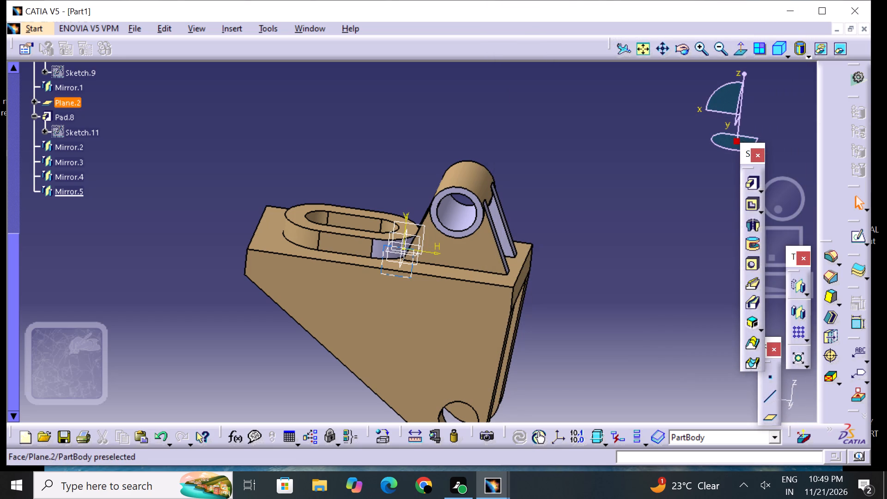
# Set the fill colour of the slotted boss's rounded outer end face (Pad.4), nearest the hollow cylinder, to tan.
pyautogui.click(378, 249)
pyautogui.rightClick(380, 247)
pyautogui.click(409, 245)
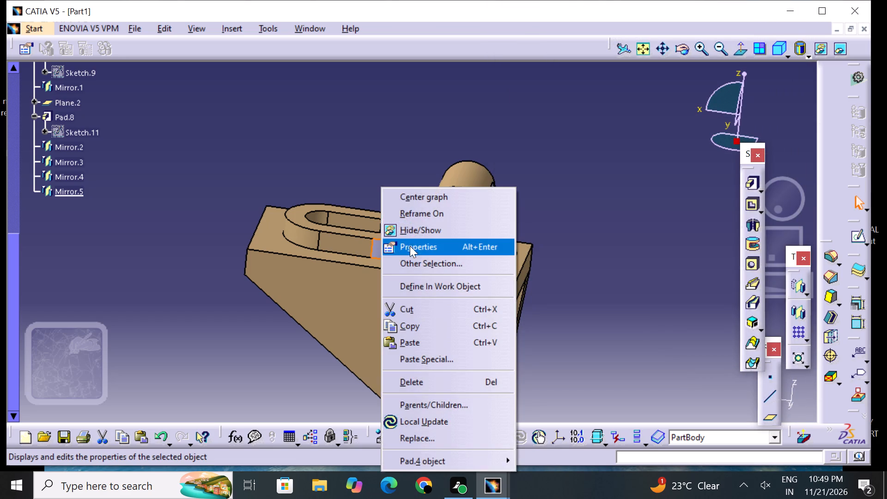
pyautogui.moveTo(528, 91); pyautogui.dragTo(529, 98)
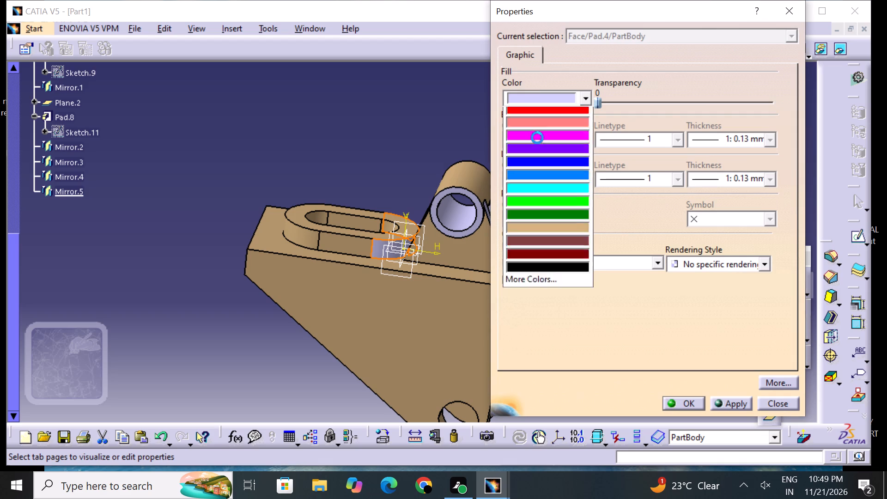
pyautogui.click(559, 280)
pyautogui.moveTo(685, 402); pyautogui.dragTo(685, 401)
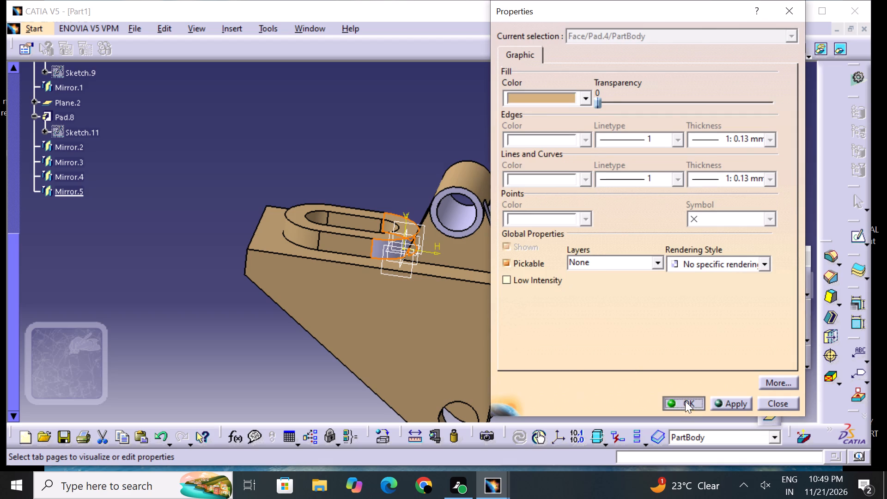
pyautogui.moveTo(685, 401); pyautogui.dragTo(685, 397)
pyautogui.moveTo(656, 344); pyautogui.dragTo(654, 338)
# Set the fill colour of the hollow cylinder's inner bore face (Pad.5) to tan.
pyautogui.moveTo(610, 265); pyautogui.dragTo(292, 247, button='middle')
pyautogui.moveTo(610, 265); pyautogui.dragTo(292, 247, button='right')
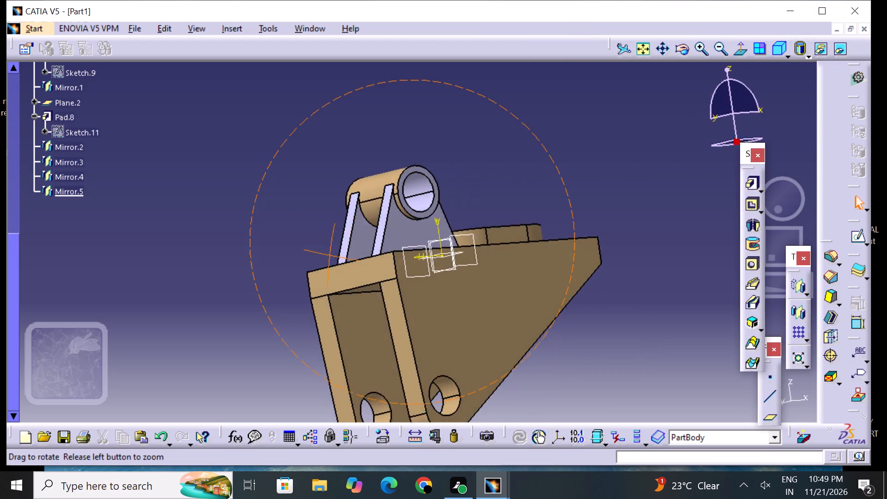
pyautogui.moveTo(292, 247); pyautogui.dragTo(372, 315, button='middle')
pyautogui.moveTo(292, 247); pyautogui.dragTo(375, 314, button='right')
pyautogui.moveTo(320, 261); pyautogui.dragTo(412, 223, button='middle')
pyautogui.moveTo(320, 260); pyautogui.dragTo(412, 223, button='right')
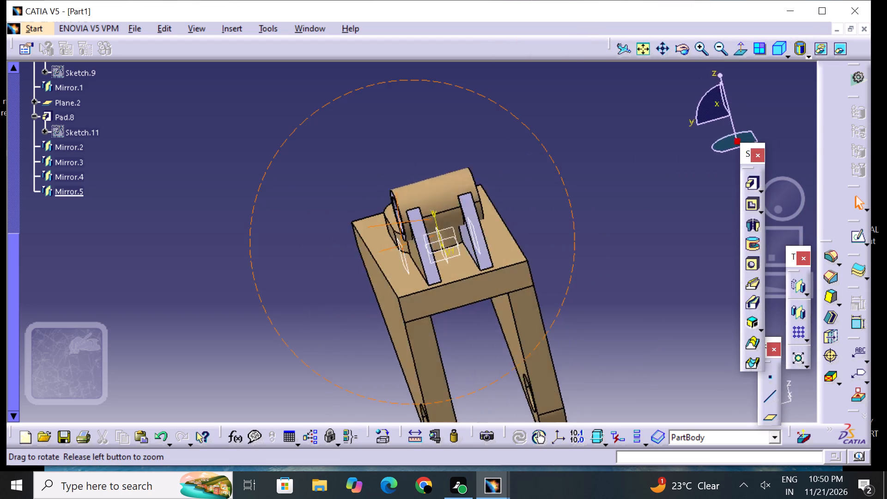
pyautogui.moveTo(412, 223); pyautogui.dragTo(485, 219, button='middle')
pyautogui.moveTo(412, 223); pyautogui.dragTo(490, 218, button='right')
pyautogui.click(437, 213)
pyautogui.rightClick(437, 213)
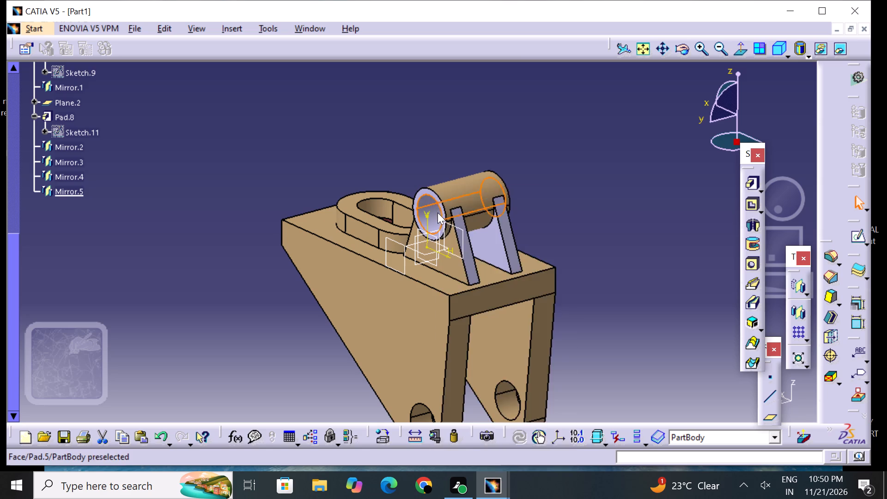
pyautogui.click(464, 240)
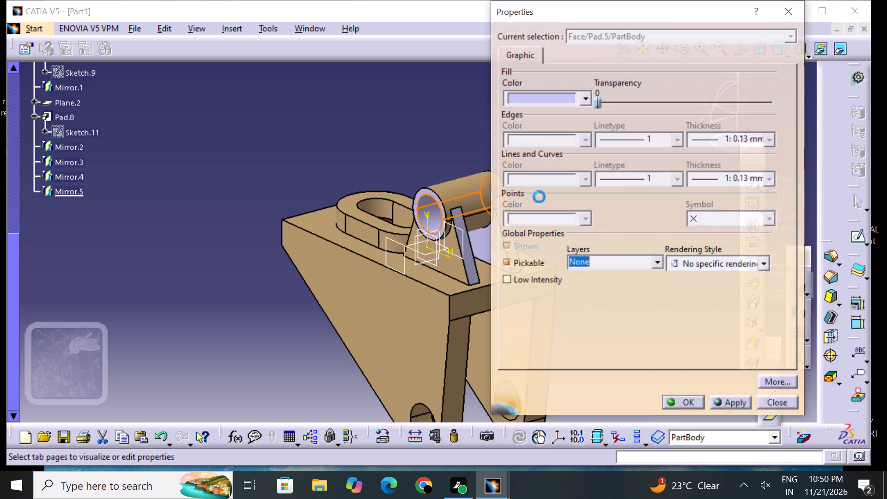
pyautogui.moveTo(539, 102); pyautogui.dragTo(542, 116)
pyautogui.click(567, 286)
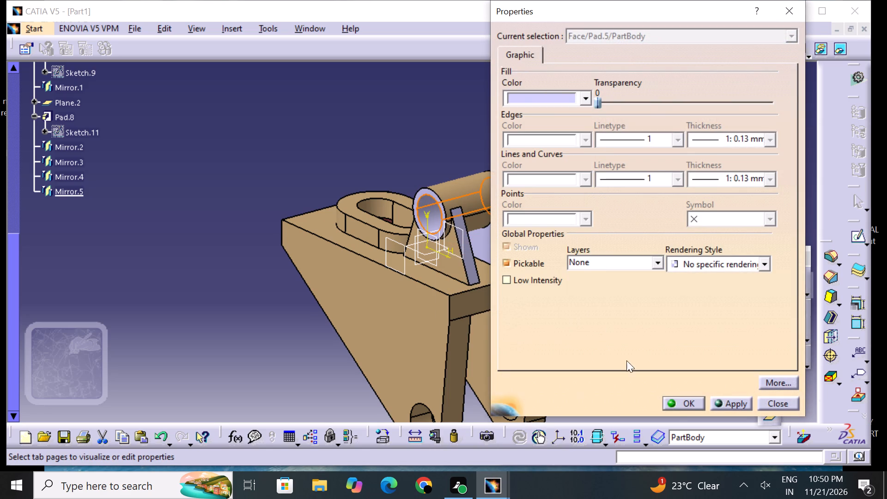
pyautogui.click(675, 403)
pyautogui.click(674, 389)
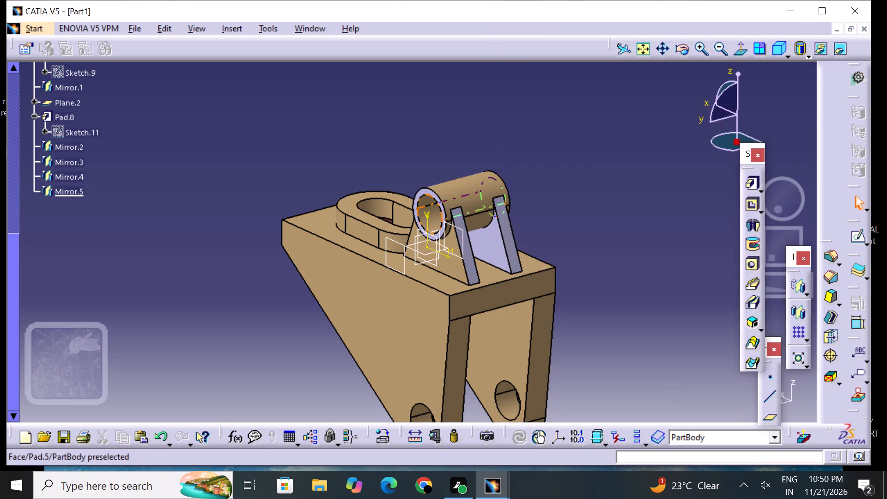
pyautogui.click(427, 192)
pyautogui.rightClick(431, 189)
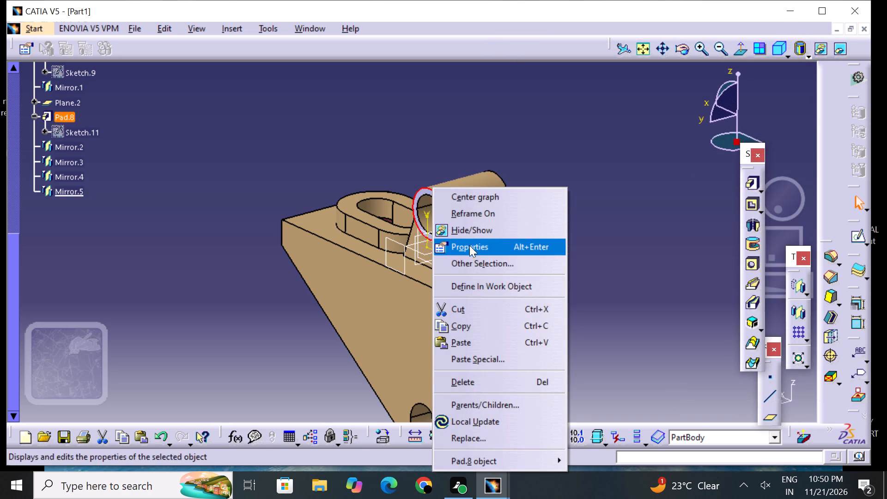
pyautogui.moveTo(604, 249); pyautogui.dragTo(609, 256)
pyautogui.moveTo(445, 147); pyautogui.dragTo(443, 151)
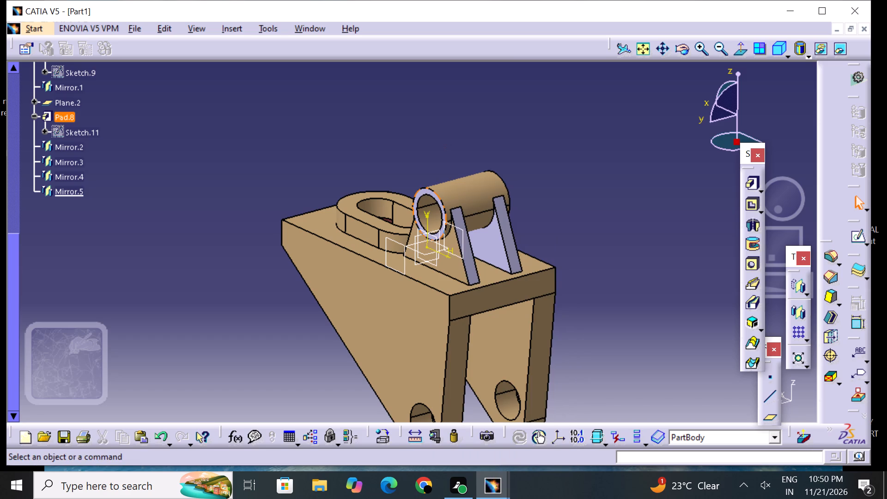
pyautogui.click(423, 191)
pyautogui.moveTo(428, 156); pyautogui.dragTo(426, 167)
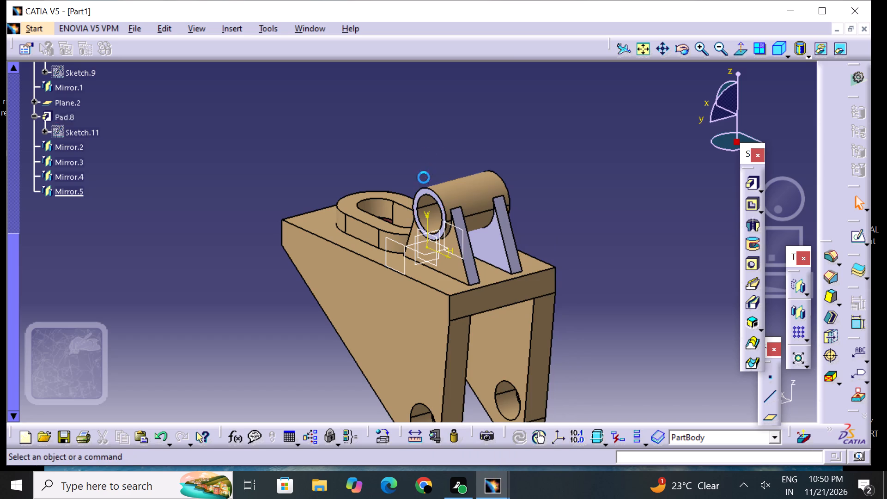
# Set the fill colour of the hollow cylinder's ring-shaped end face (Pad.8) to tan.
pyautogui.click(426, 193)
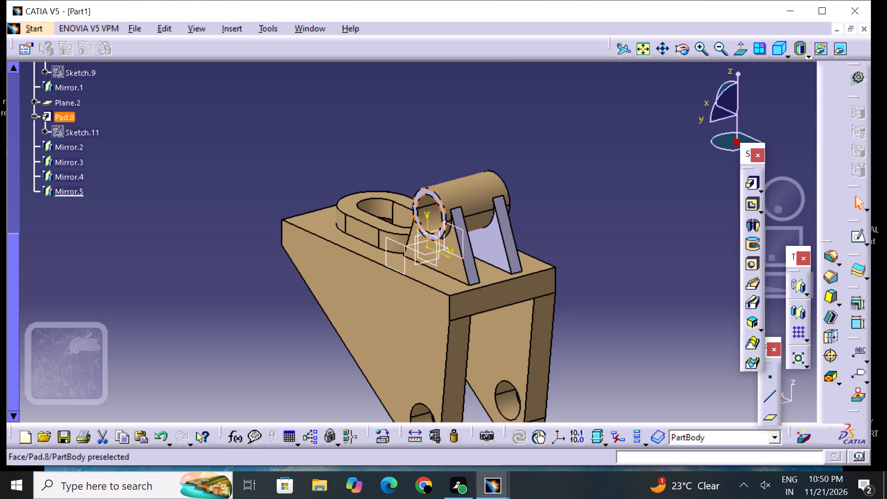
pyautogui.rightClick(428, 193)
pyautogui.click(481, 252)
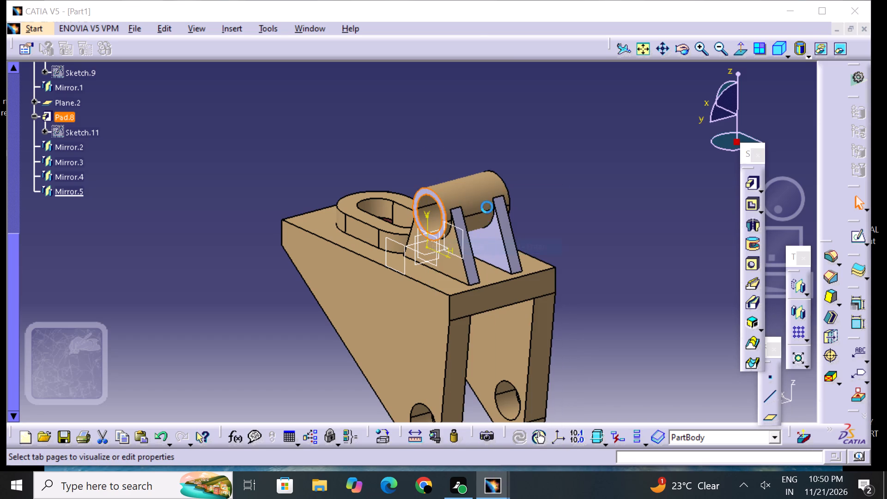
pyautogui.click(536, 104)
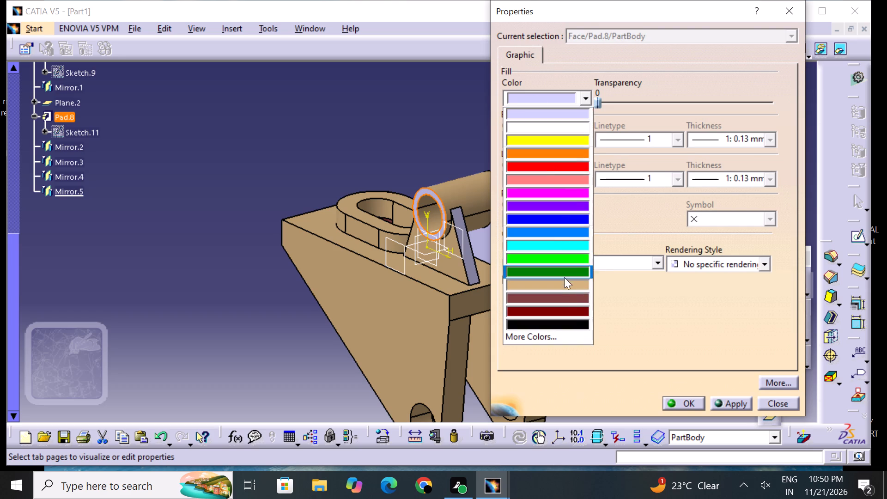
pyautogui.moveTo(564, 280); pyautogui.dragTo(564, 287)
pyautogui.click(688, 403)
pyautogui.moveTo(664, 332); pyautogui.dragTo(662, 326)
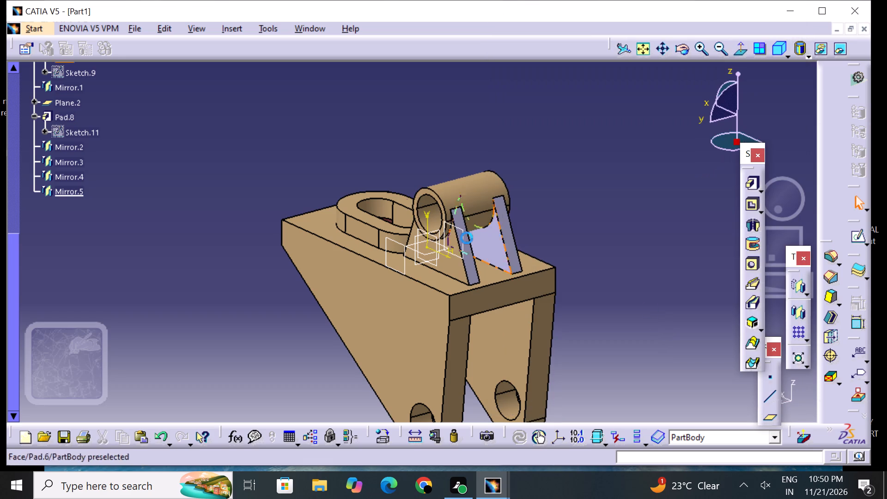
# Set the fill colour of the narrow sloped edge face of the mirrored web (Mirror.1) to tan.
pyautogui.click(469, 267)
pyautogui.rightClick(470, 267)
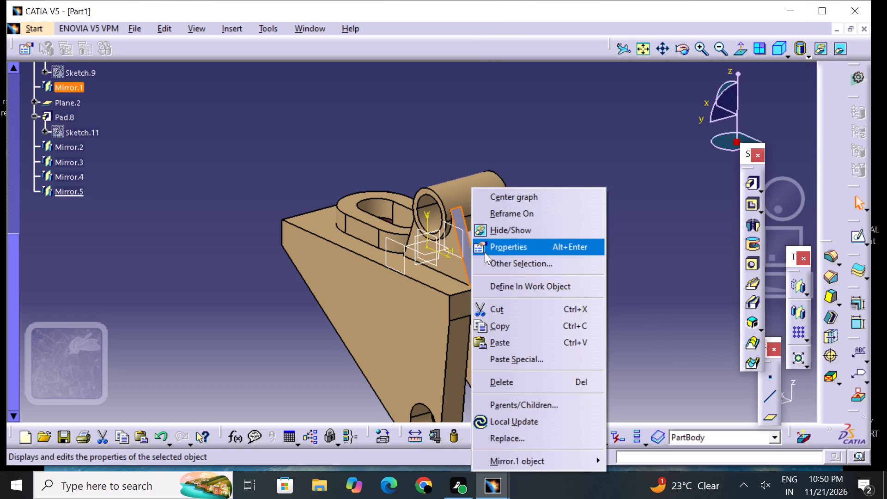
pyautogui.click(491, 250)
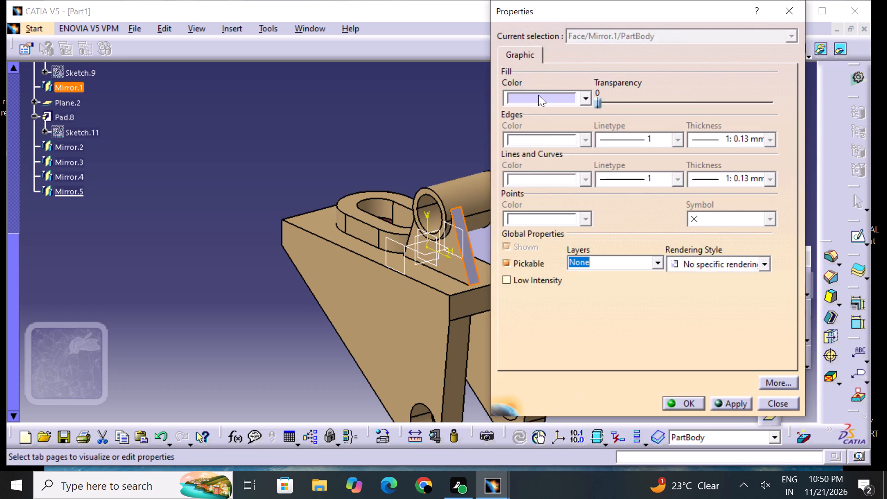
pyautogui.moveTo(538, 93); pyautogui.dragTo(539, 101)
pyautogui.moveTo(568, 278); pyautogui.dragTo(570, 282)
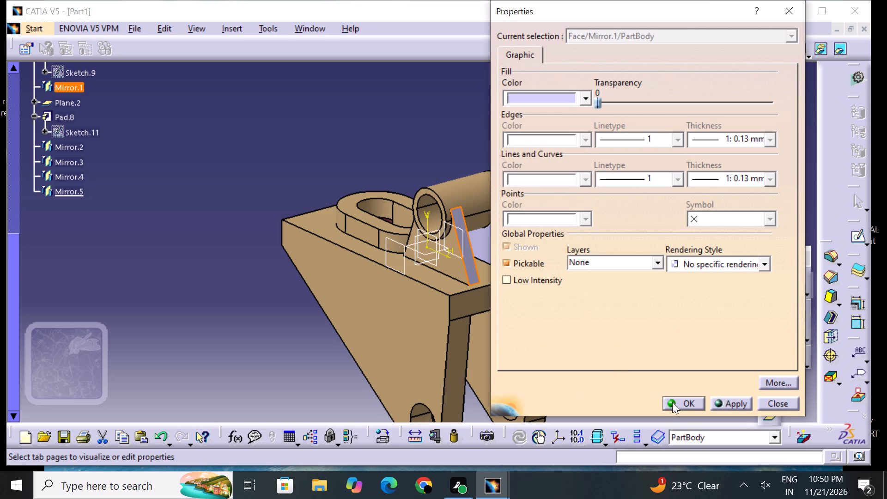
pyautogui.click(679, 402)
pyautogui.moveTo(649, 364); pyautogui.dragTo(643, 353)
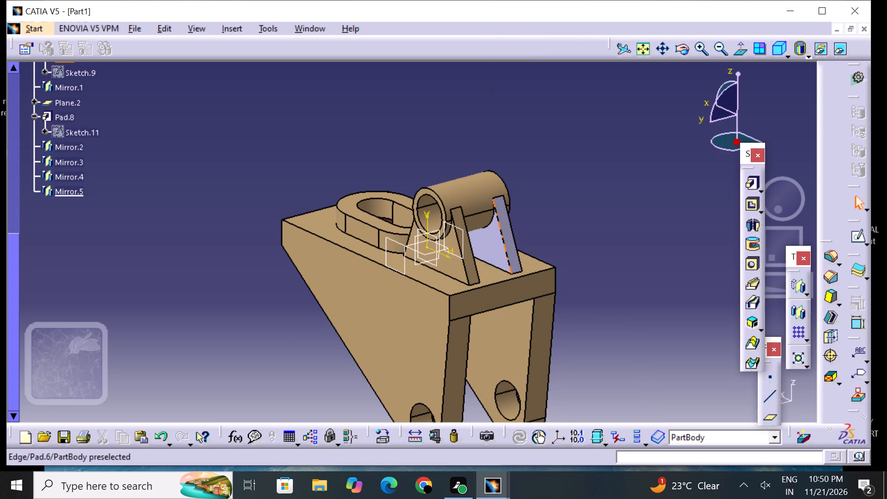
# Set the fill colour of the other web's narrow sloped edge face (Pad.6) to tan.
pyautogui.click(507, 236)
pyautogui.rightClick(509, 237)
pyautogui.click(527, 246)
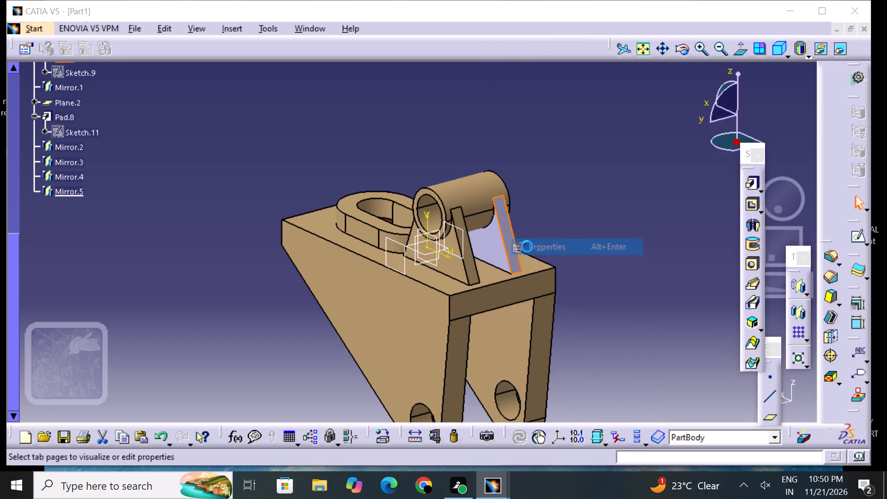
pyautogui.click(545, 100)
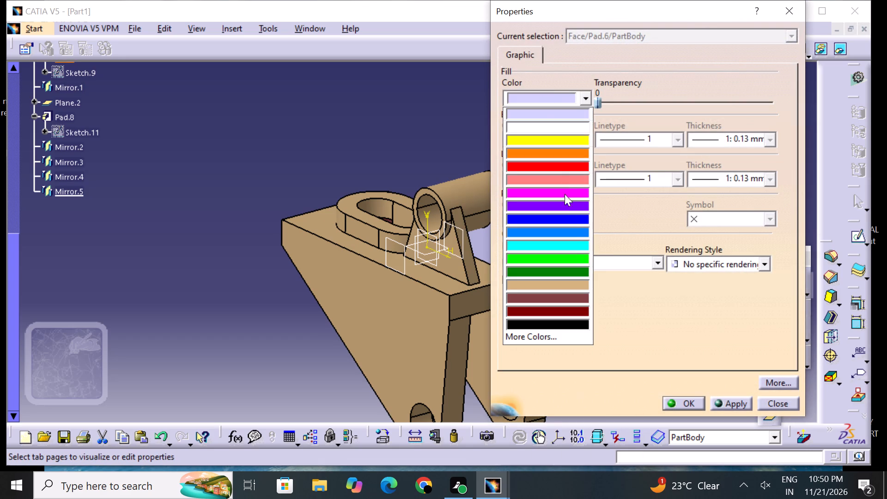
pyautogui.click(576, 284)
pyautogui.click(683, 400)
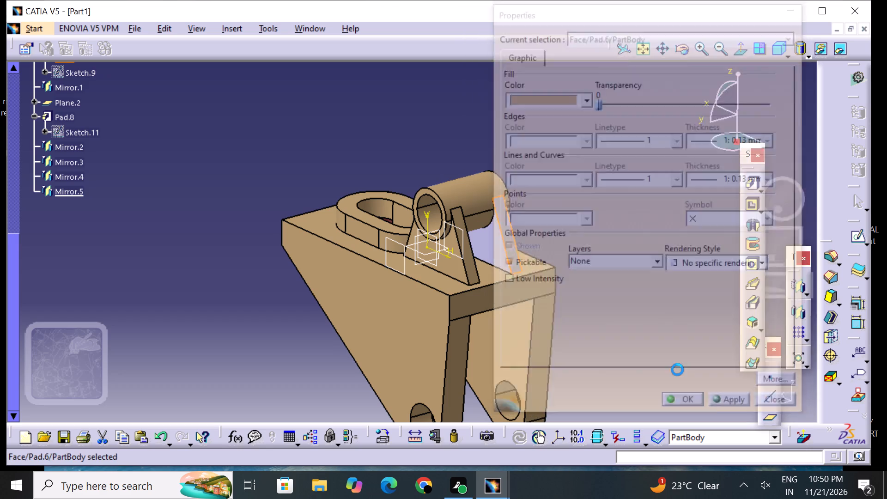
pyautogui.moveTo(671, 362); pyautogui.dragTo(662, 344)
# Set the fill colour of the broad outer web face (Pad.5) on the opposite side of the bracket to tan.
pyautogui.moveTo(632, 294); pyautogui.dragTo(406, 266, button='middle')
pyautogui.moveTo(631, 292); pyautogui.dragTo(405, 265, button='right')
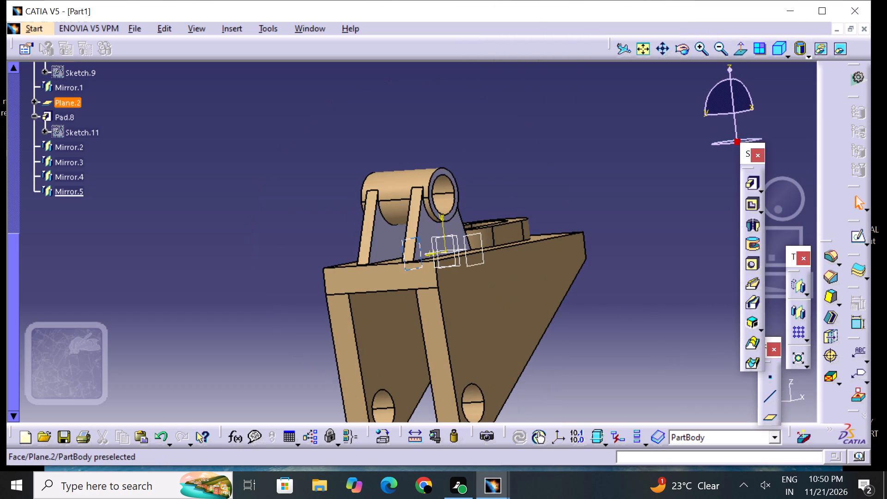
pyautogui.click(430, 225)
pyautogui.rightClick(430, 225)
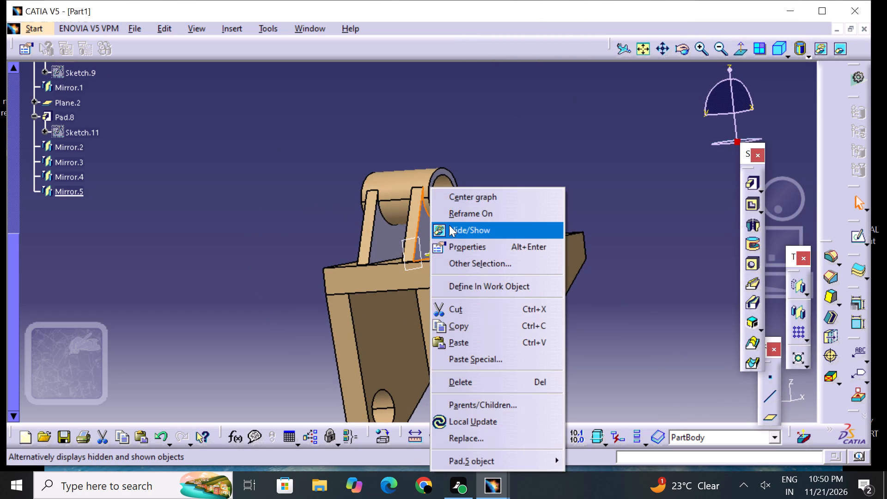
pyautogui.click(463, 245)
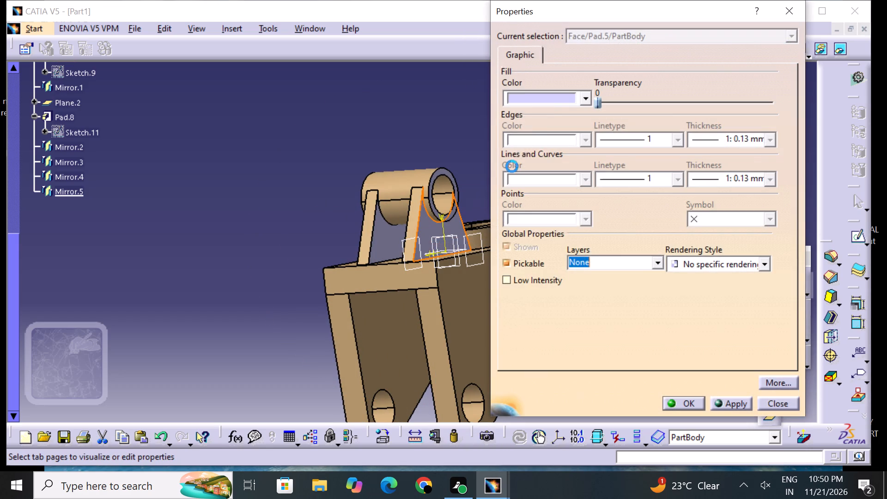
pyautogui.click(552, 103)
pyautogui.click(575, 283)
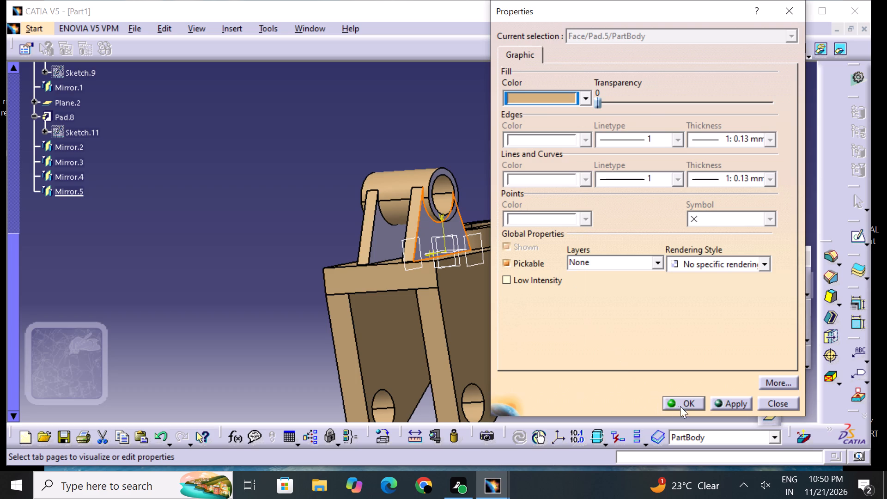
pyautogui.click(687, 402)
pyautogui.moveTo(673, 363); pyautogui.dragTo(668, 361)
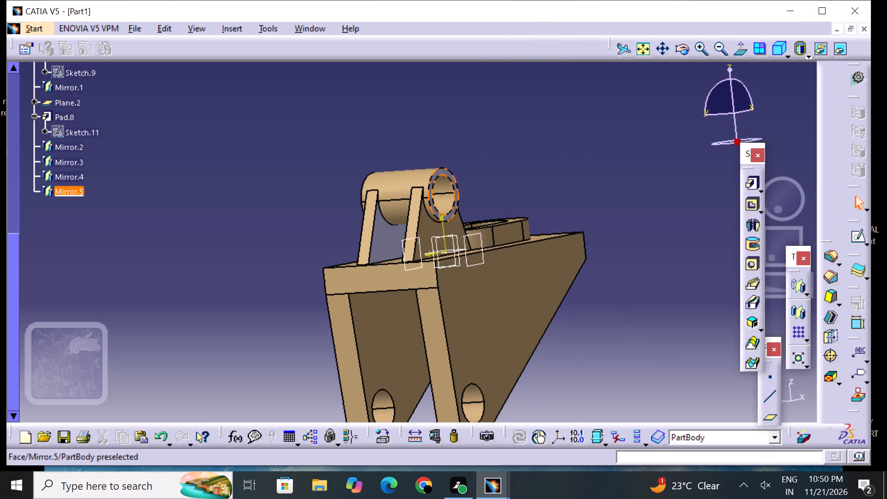
# Set the fill colour of the hollow cylinder's opposite ring-shaped end face (Mirror.5) to tan.
pyautogui.click(438, 172)
pyautogui.rightClick(438, 172)
pyautogui.click(504, 237)
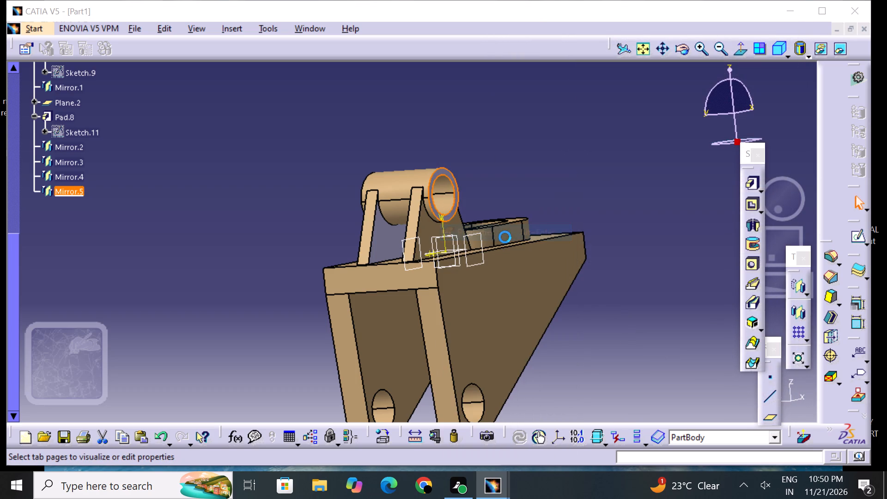
pyautogui.click(553, 100)
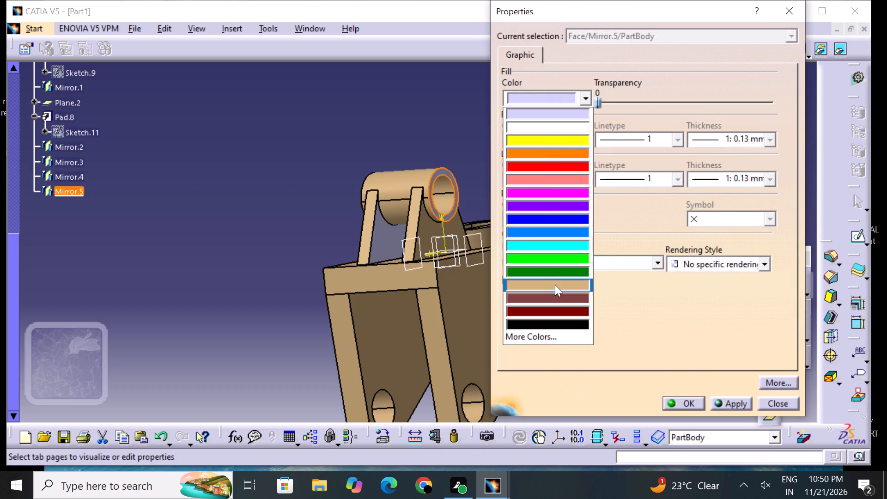
pyautogui.click(555, 285)
pyautogui.click(690, 392)
pyautogui.click(692, 394)
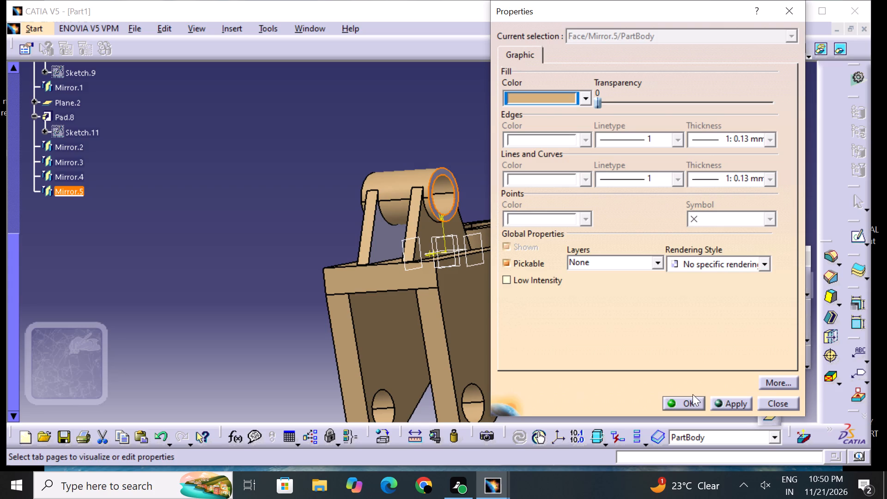
pyautogui.click(693, 397)
pyautogui.click(684, 369)
# Set the fill colour of the mirrored web's broad inner face (Mirror.1), beneath the hollow cylinder, to tan.
pyautogui.moveTo(316, 183); pyautogui.dragTo(316, 184, button='middle')
pyautogui.moveTo(316, 183); pyautogui.dragTo(362, 201, button='right')
pyautogui.moveTo(316, 184); pyautogui.dragTo(359, 201, button='middle')
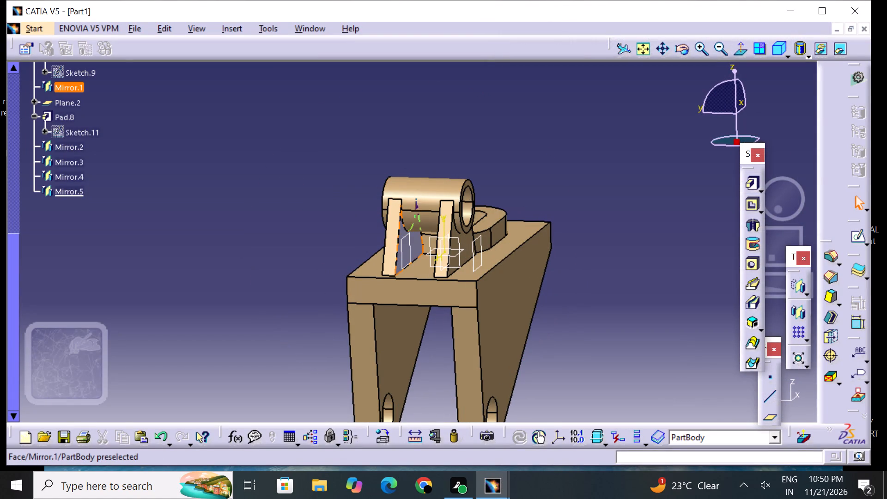
pyautogui.click(418, 242)
pyautogui.rightClick(417, 242)
pyautogui.click(442, 242)
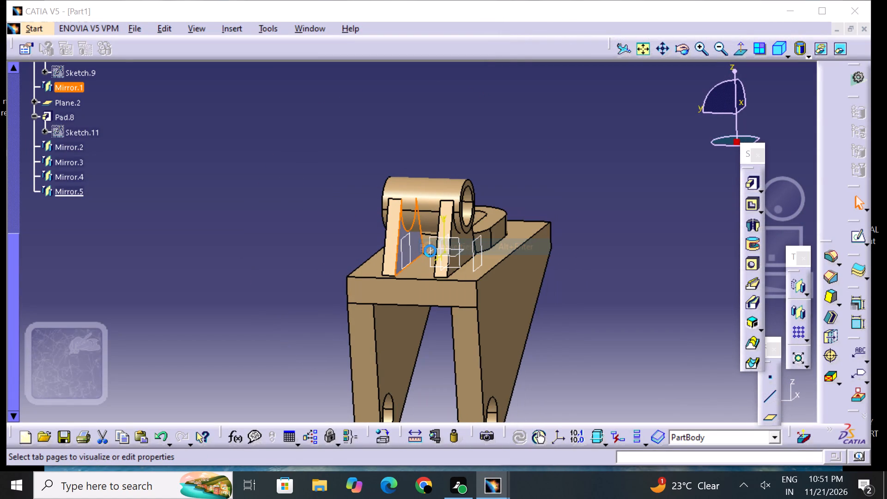
pyautogui.click(536, 98)
pyautogui.click(558, 279)
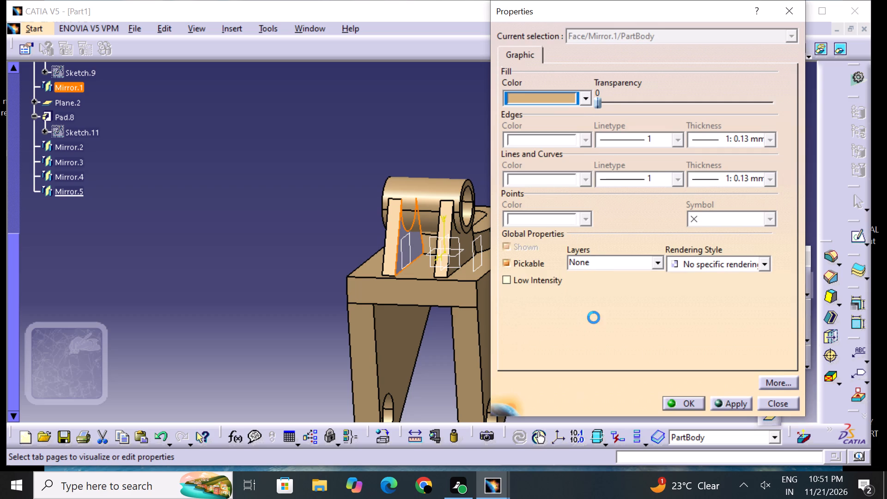
pyautogui.moveTo(701, 392); pyautogui.dragTo(696, 402)
pyautogui.click(696, 402)
pyautogui.moveTo(680, 366); pyautogui.dragTo(642, 347)
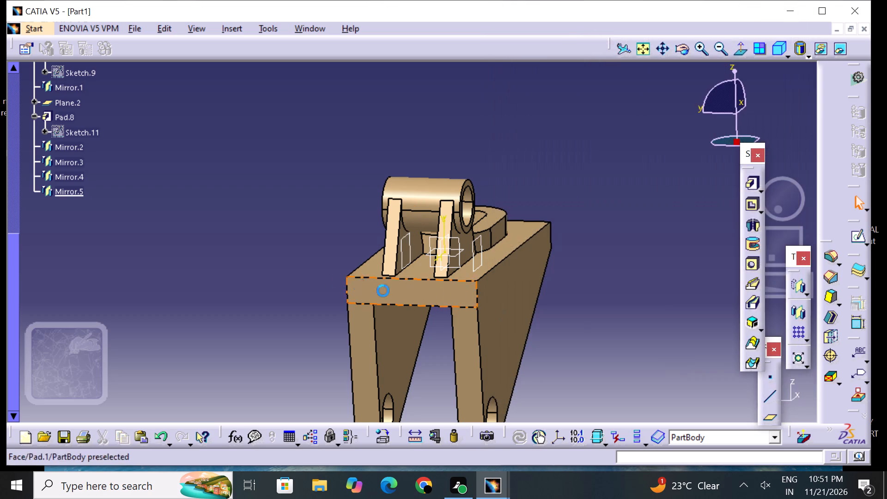
# Set the fill colour of the other web's broad inner face (Pad.6), beneath the hollow cylinder, to tan.
pyautogui.moveTo(326, 280); pyautogui.dragTo(476, 277, button='middle')
pyautogui.moveTo(326, 280); pyautogui.dragTo(479, 271, button='right')
pyautogui.click(488, 223)
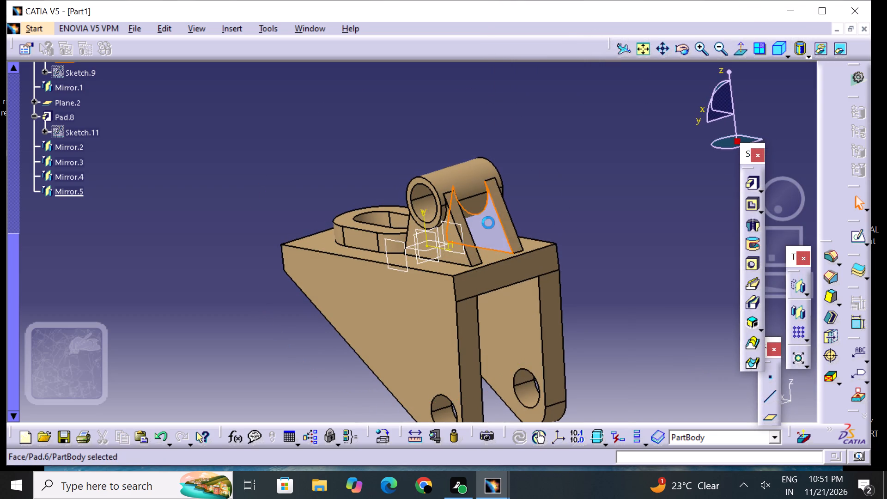
pyautogui.rightClick(488, 222)
pyautogui.click(516, 243)
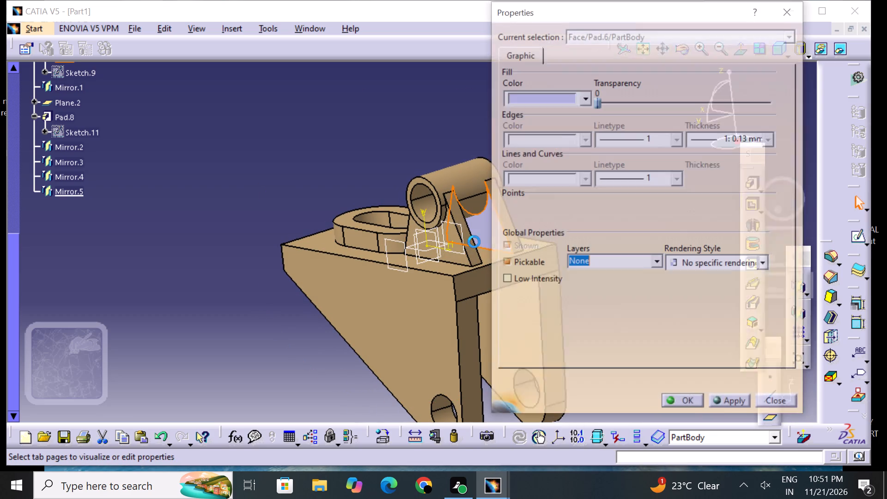
pyautogui.click(531, 88)
pyautogui.click(535, 97)
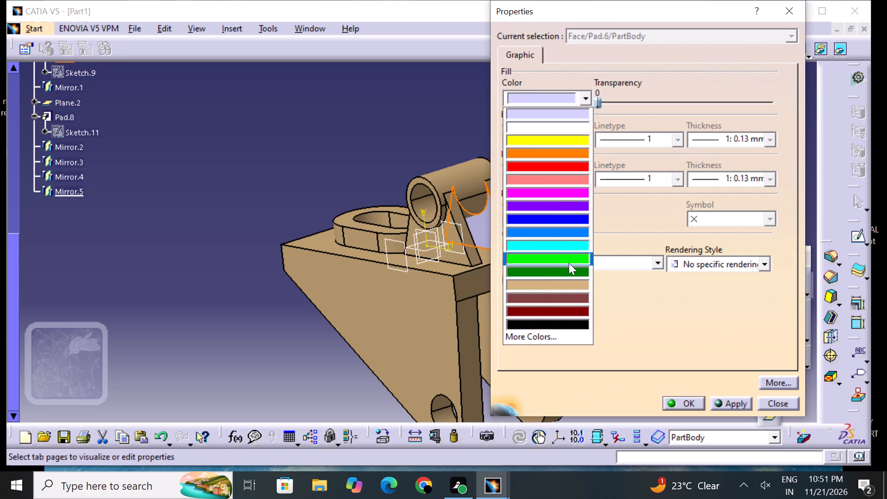
pyautogui.click(573, 280)
pyautogui.click(688, 401)
pyautogui.moveTo(655, 370); pyautogui.dragTo(626, 362)
# Examine the bracket from all sides, including its underside, for any faces not coloured tan.
pyautogui.moveTo(193, 308); pyautogui.dragTo(457, 334, button='middle')
pyautogui.moveTo(193, 308); pyautogui.dragTo(457, 334, button='right')
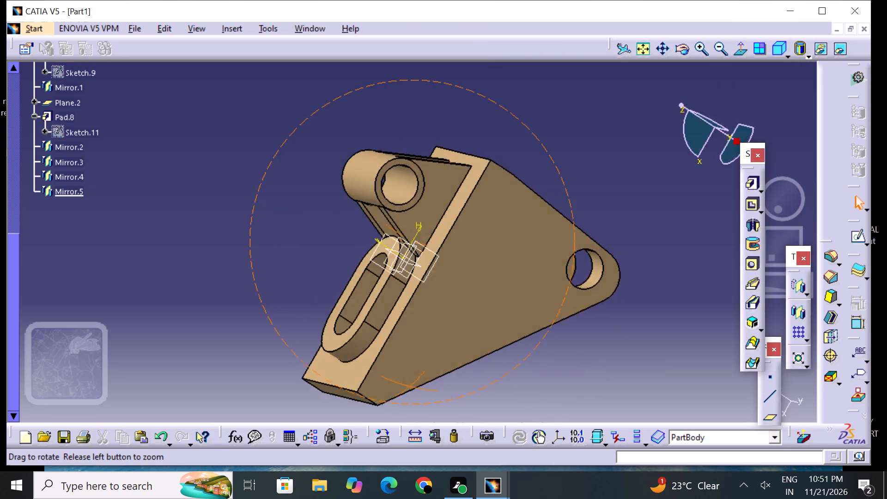
pyautogui.moveTo(457, 334); pyautogui.dragTo(525, 310, button='middle')
pyautogui.moveTo(457, 334); pyautogui.dragTo(524, 310, button='right')
pyautogui.moveTo(316, 314); pyautogui.dragTo(432, 97, button='middle')
pyautogui.moveTo(316, 313); pyautogui.dragTo(457, 69, button='right')
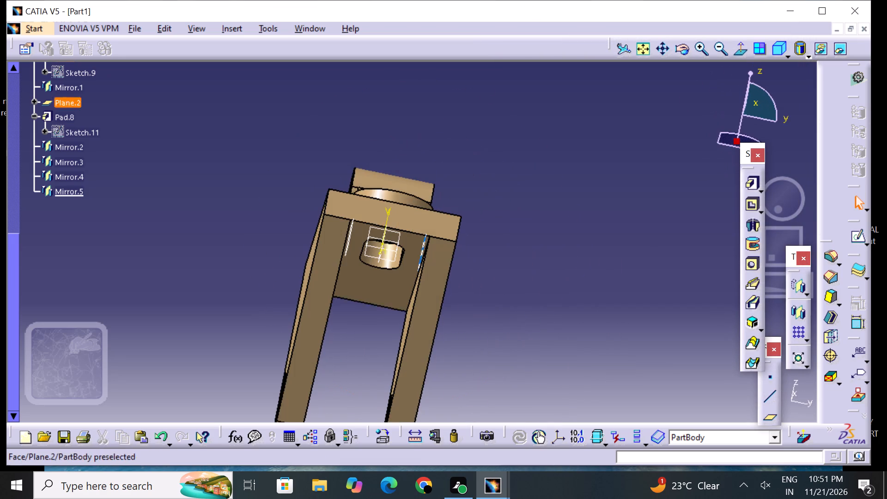
pyautogui.moveTo(371, 304); pyautogui.dragTo(486, 301, button='middle')
pyautogui.moveTo(371, 304); pyautogui.dragTo(486, 295, button='right')
pyautogui.moveTo(348, 152); pyautogui.dragTo(480, 250, button='middle')
pyautogui.moveTo(391, 169); pyautogui.dragTo(480, 250, button='right')
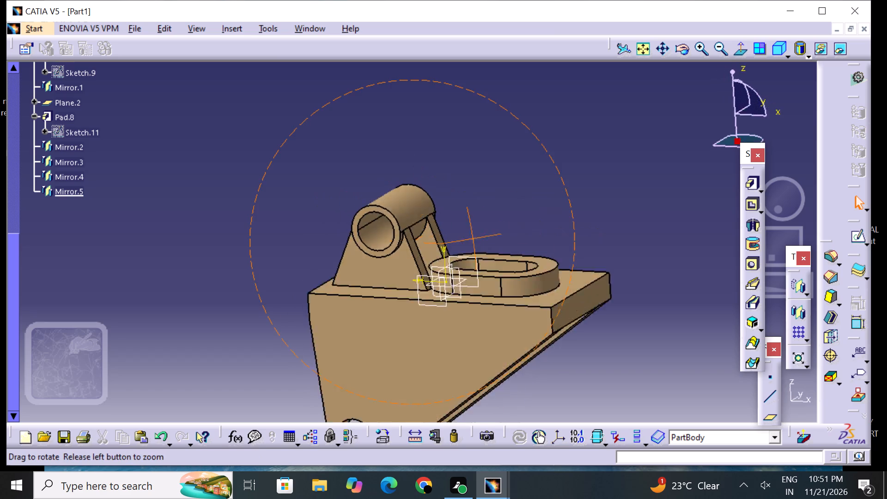
pyautogui.moveTo(480, 250); pyautogui.dragTo(501, 298, button='middle')
pyautogui.moveTo(480, 250); pyautogui.dragTo(501, 298, button='right')
pyautogui.moveTo(440, 318); pyautogui.dragTo(494, 232, button='middle')
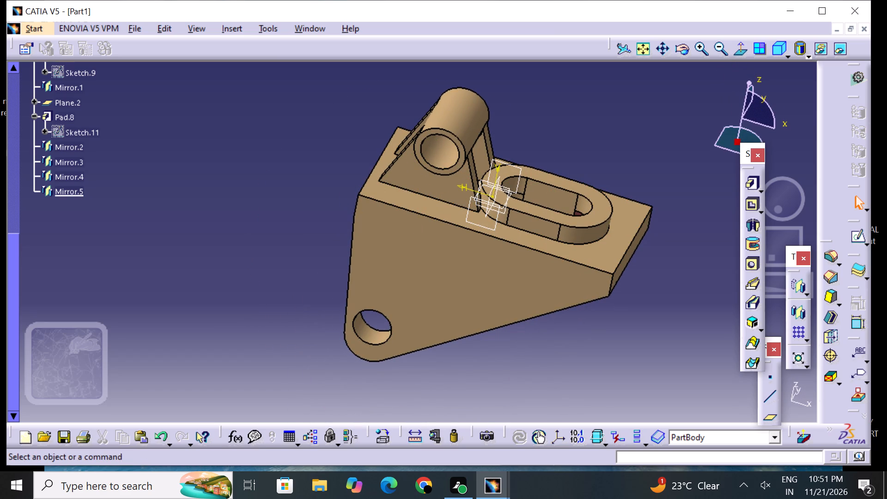
# Save the part on the Desktop as a CATPart named SOLID MODELING.
pyautogui.click(61, 431)
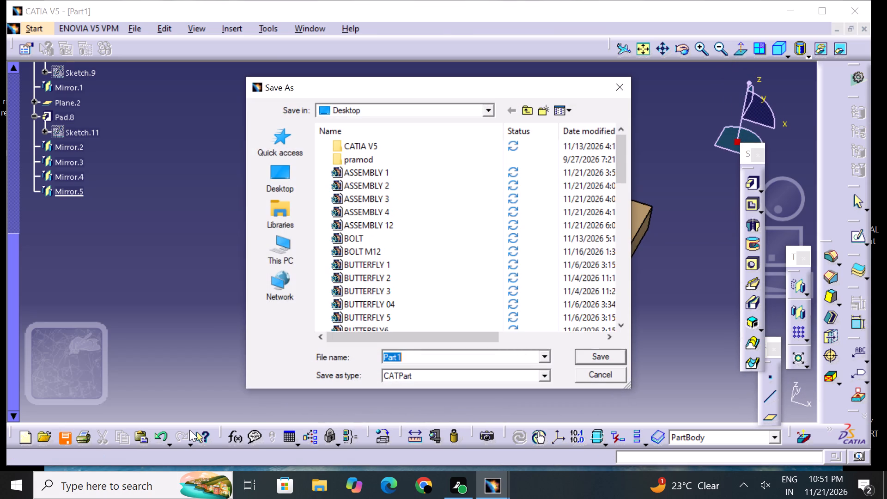
pyautogui.press('BackSpace')
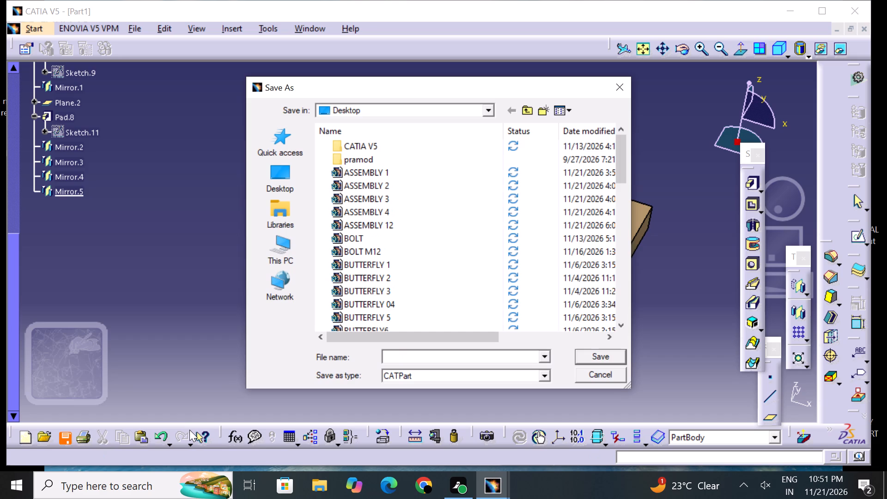
pyautogui.write('SOLID')
pyautogui.press('space')
pyautogui.write('MODEK')
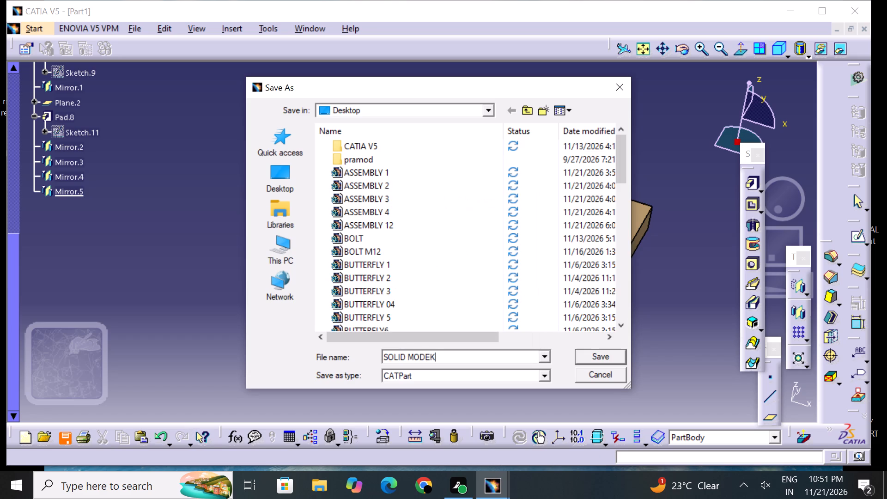
pyautogui.press('BackSpace')
pyautogui.write('LING')
pyautogui.press('space')
pyautogui.press('Return')
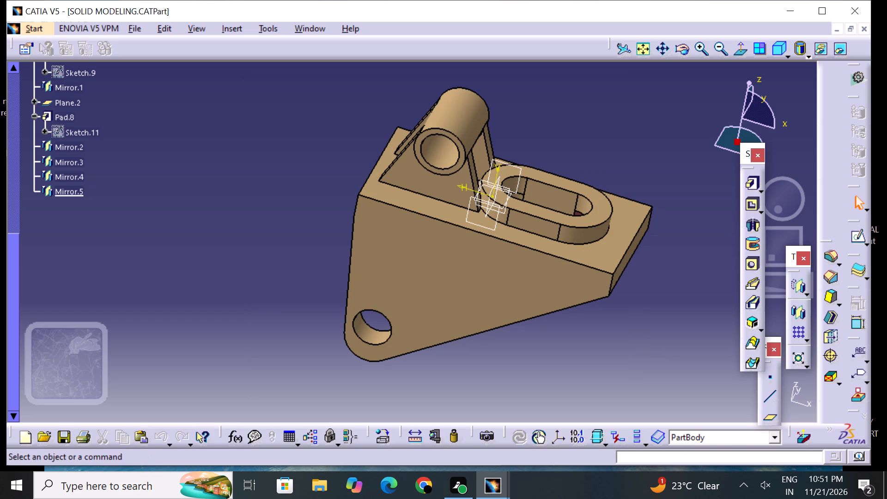
# Print the bracket view to a PDF on the Desktop named SOLID MODELING DOC.
pyautogui.click(80, 433)
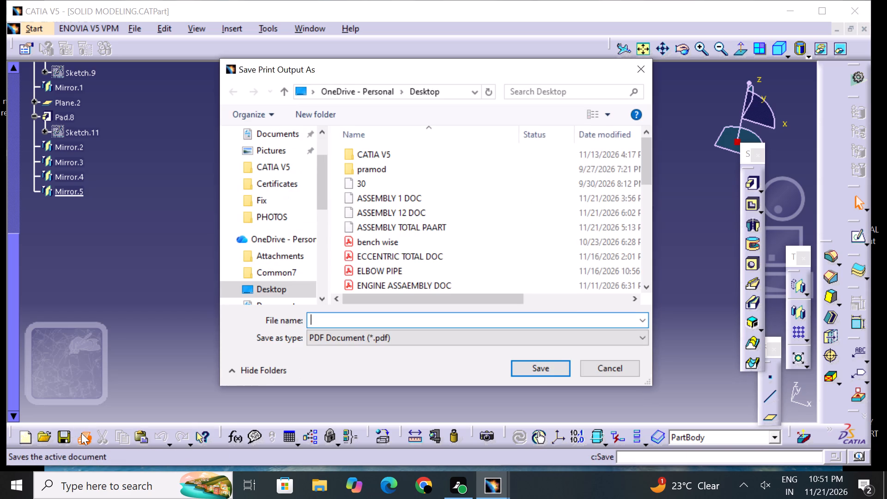
pyautogui.write('SOLID')
pyautogui.press('space')
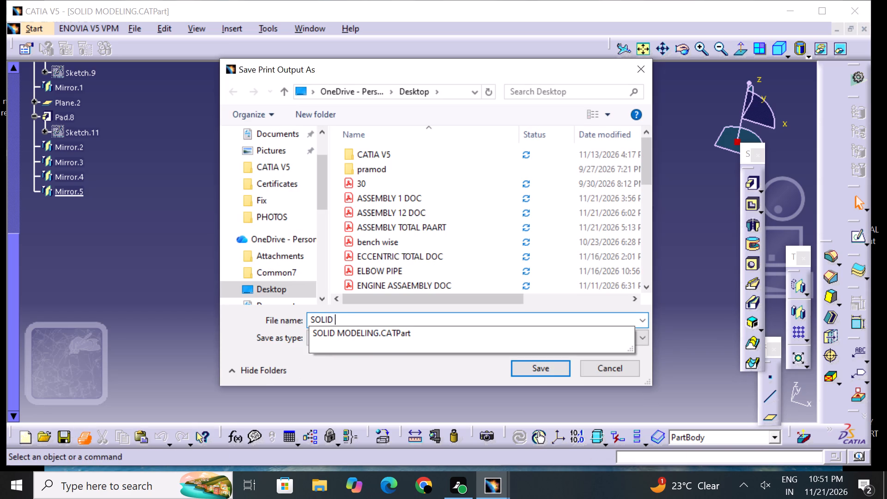
pyautogui.write('MODELING')
pyautogui.press('space')
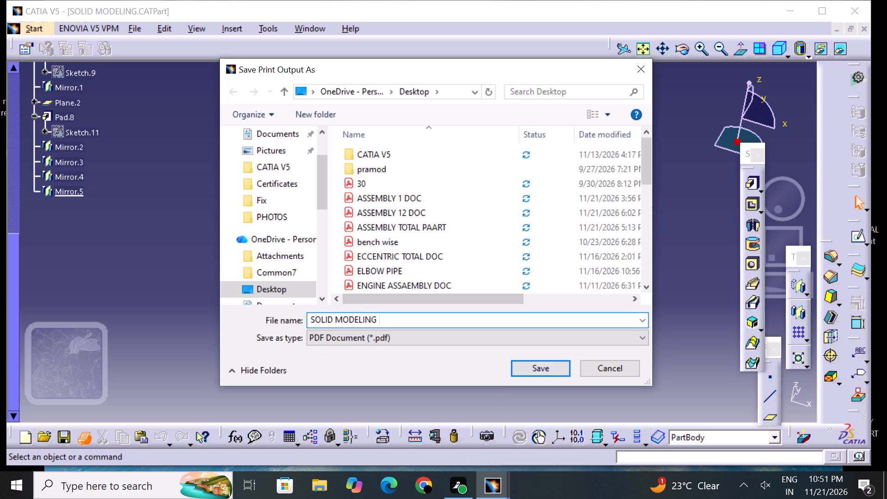
pyautogui.write('DOC')
pyautogui.press('Return')
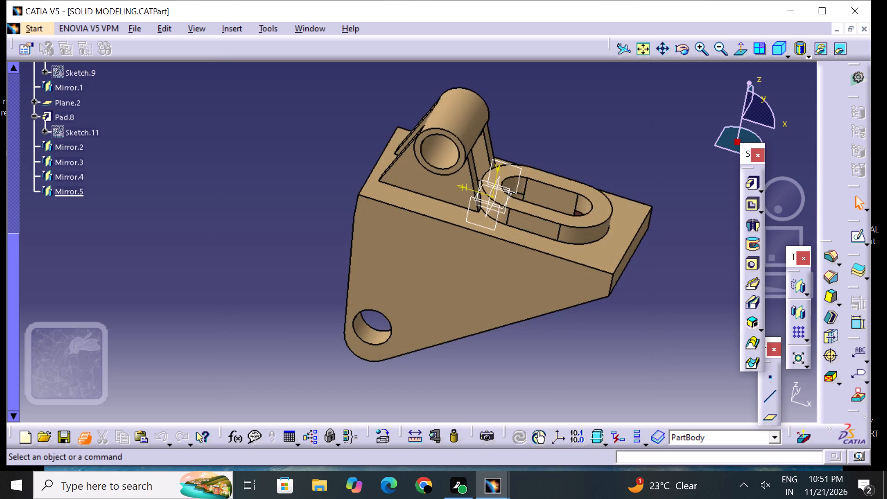